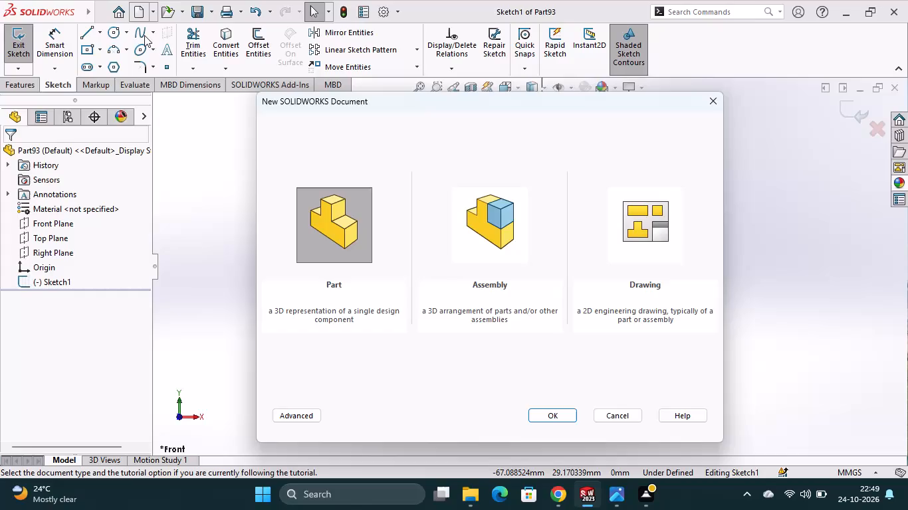
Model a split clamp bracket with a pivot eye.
Create a new part document.
click(546, 416)
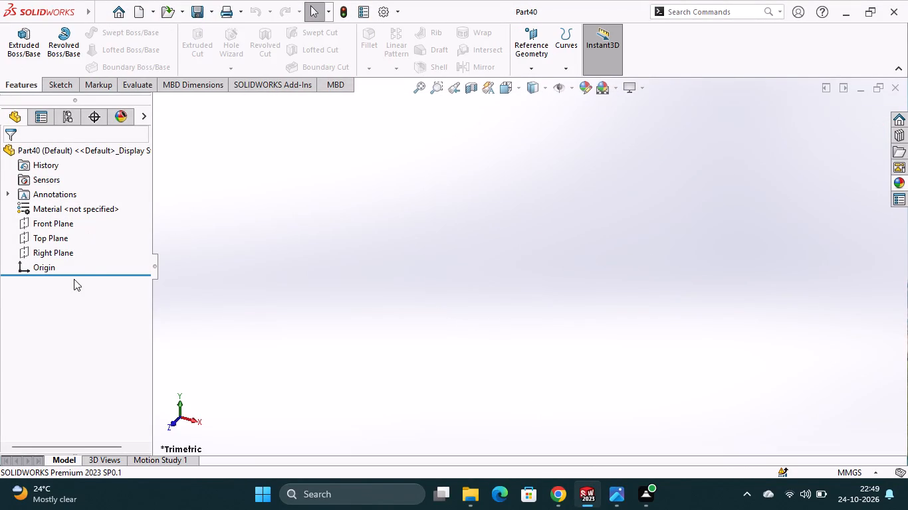
Sketch a center rectangle about 192 × 103 mm on the Top Plane, centred on the origin.
click(55, 234)
click(72, 214)
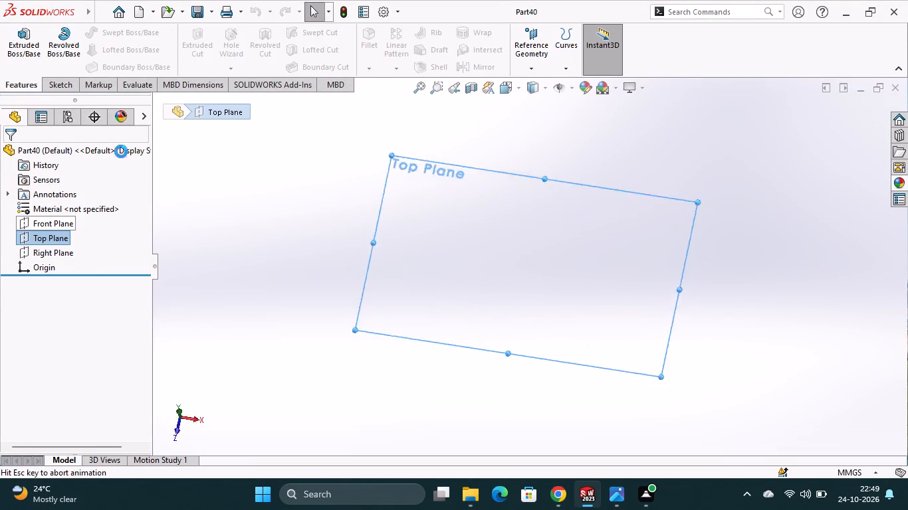
click(103, 51)
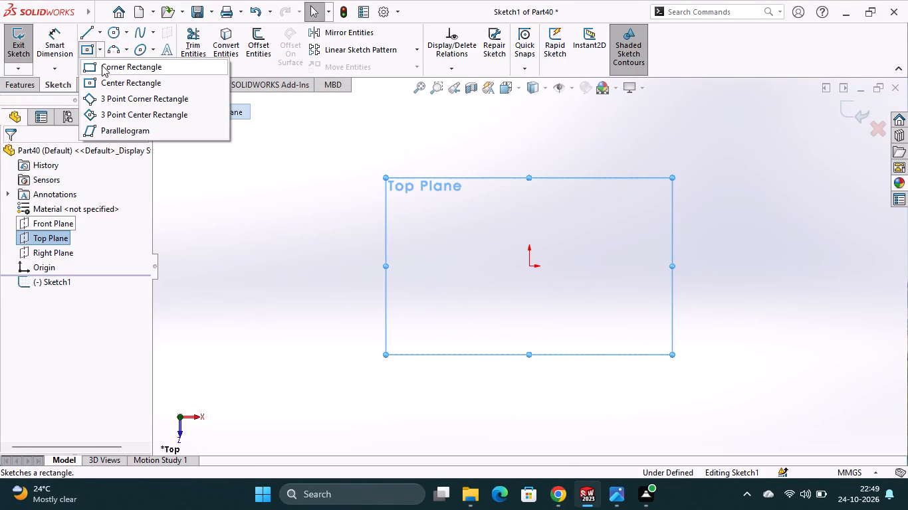
click(136, 85)
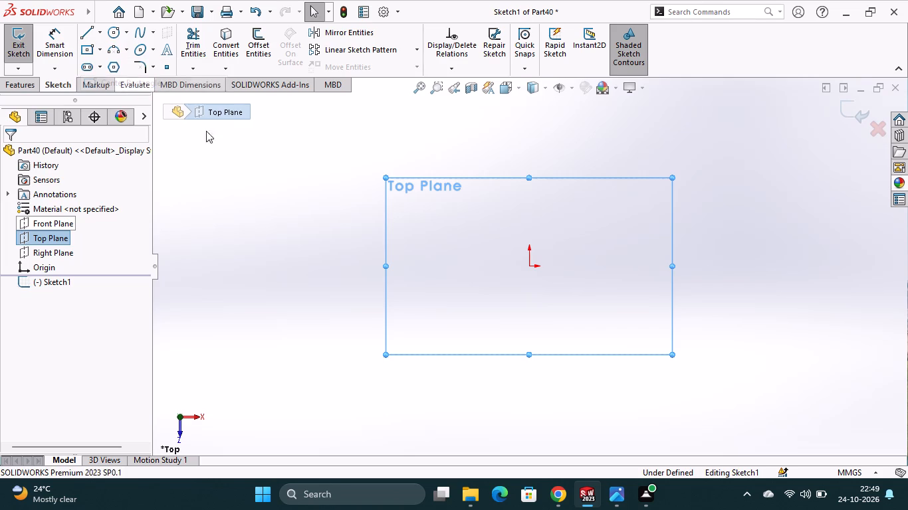
click(530, 266)
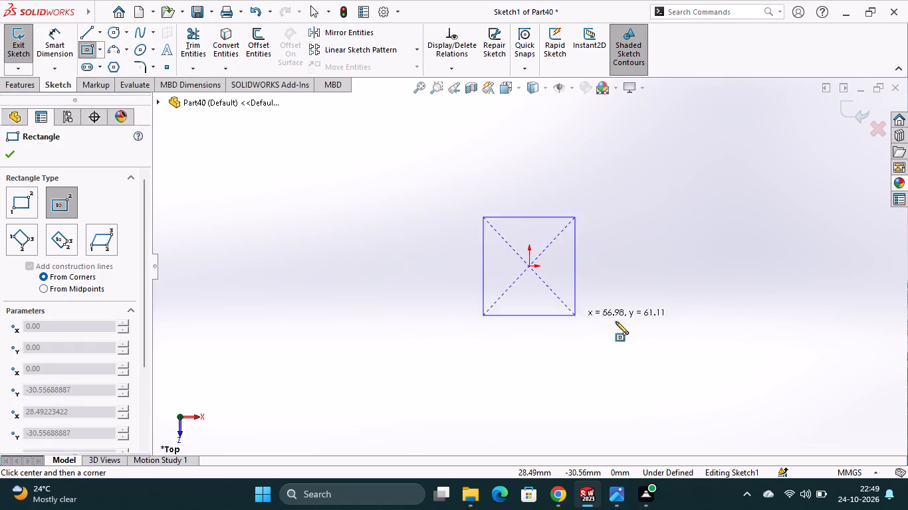
click(684, 349)
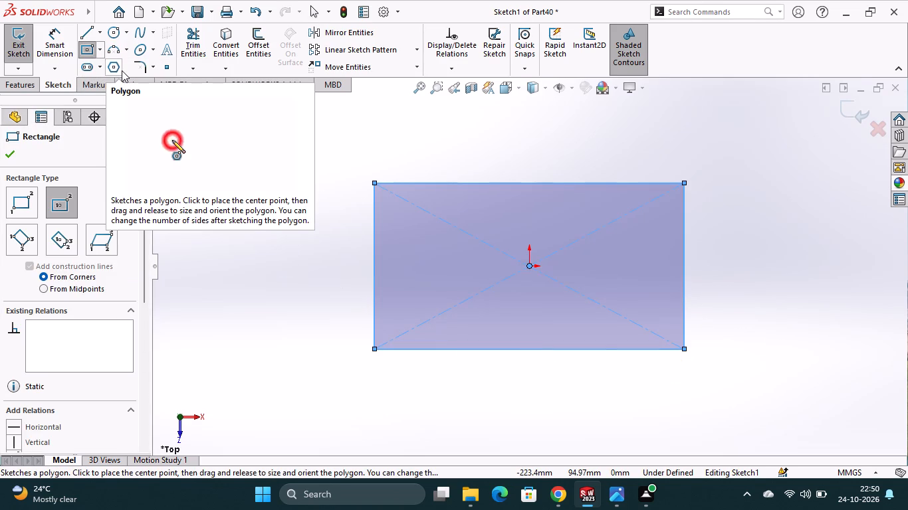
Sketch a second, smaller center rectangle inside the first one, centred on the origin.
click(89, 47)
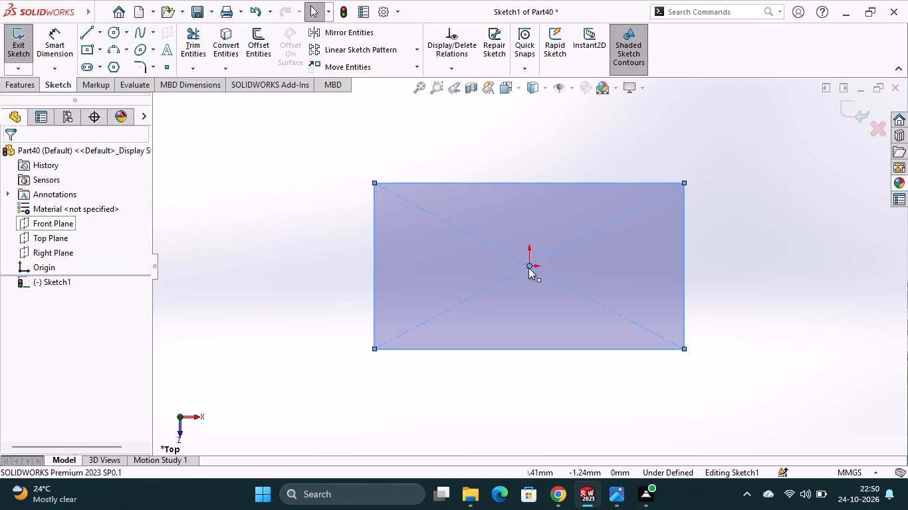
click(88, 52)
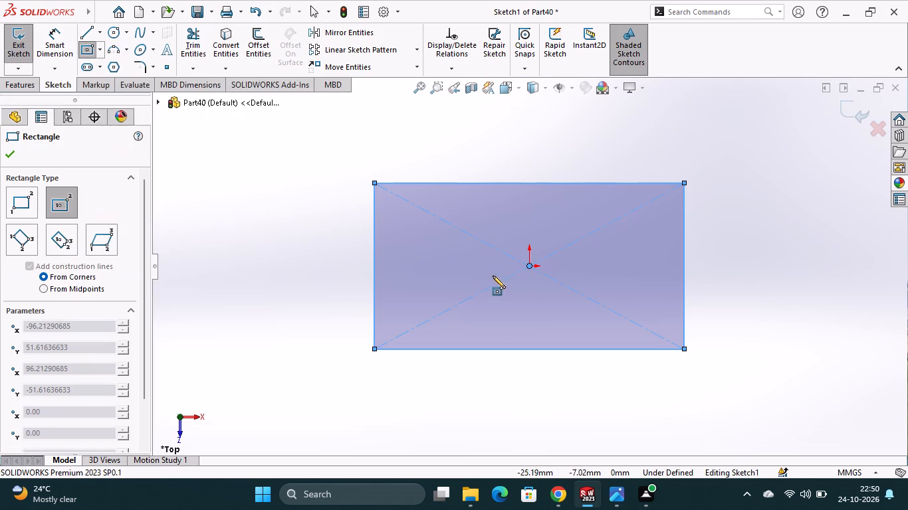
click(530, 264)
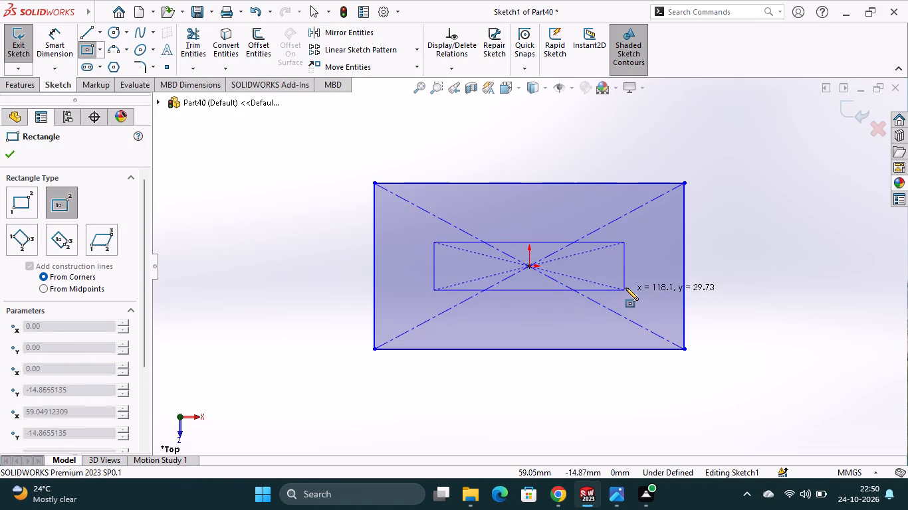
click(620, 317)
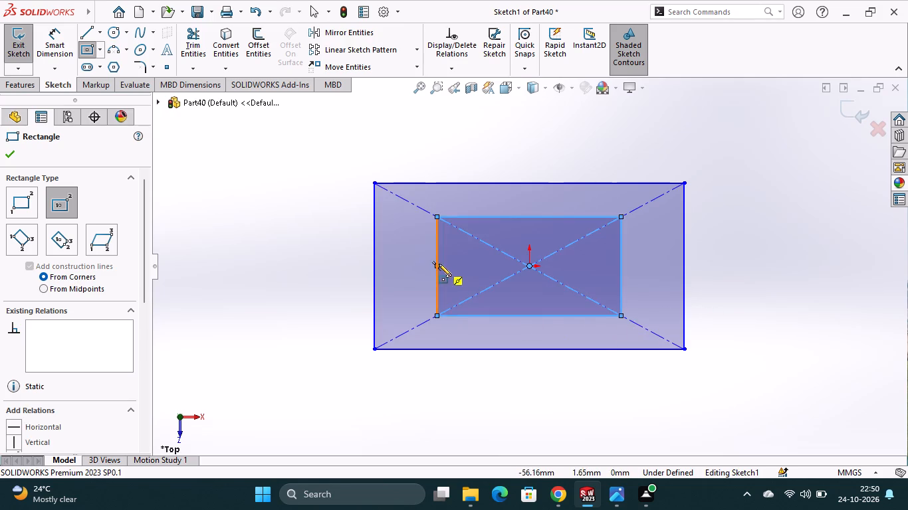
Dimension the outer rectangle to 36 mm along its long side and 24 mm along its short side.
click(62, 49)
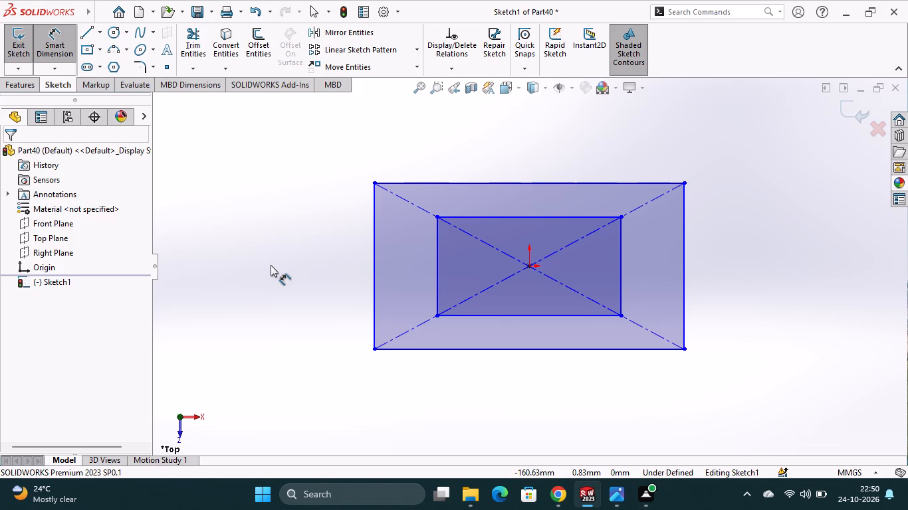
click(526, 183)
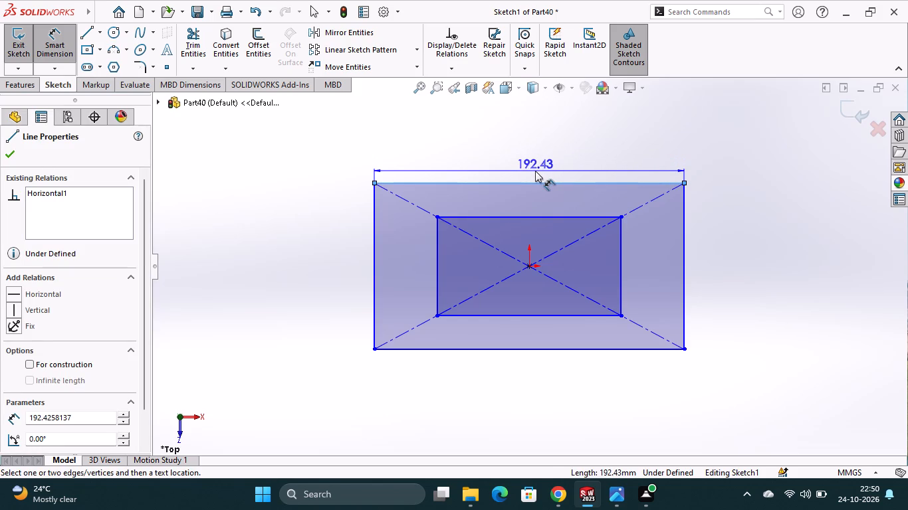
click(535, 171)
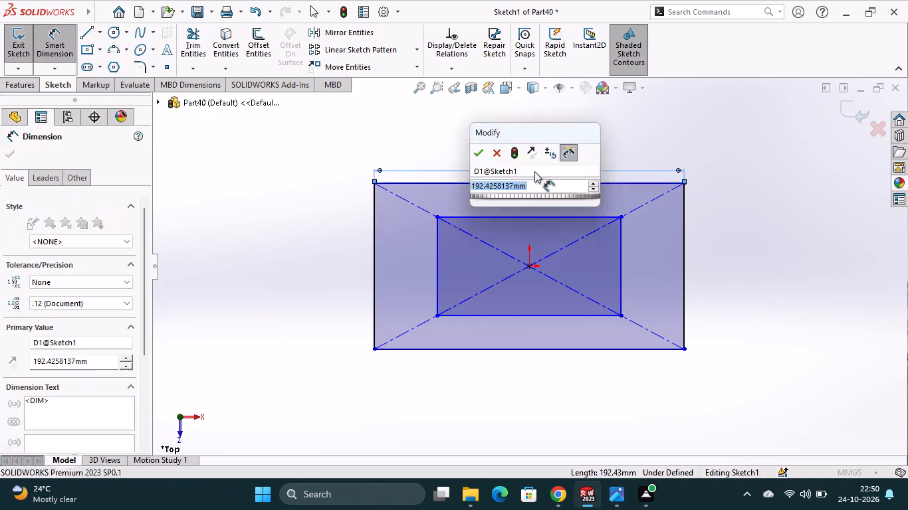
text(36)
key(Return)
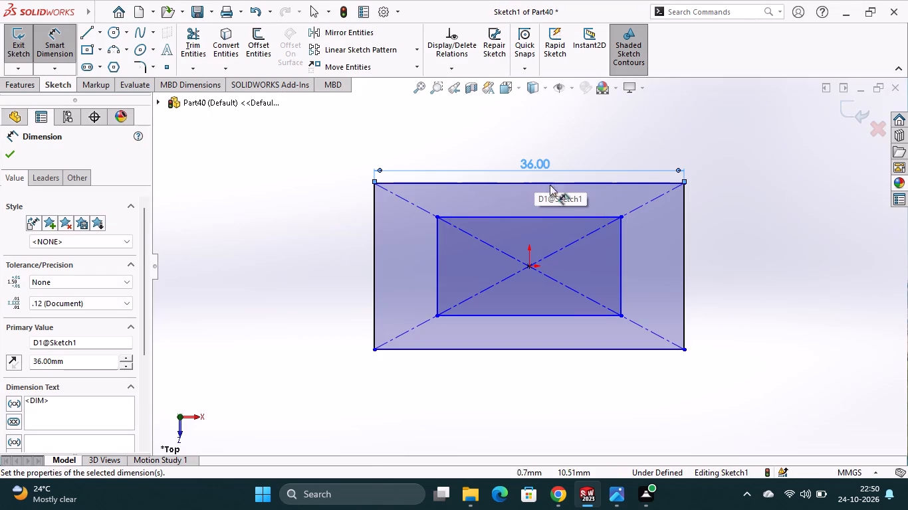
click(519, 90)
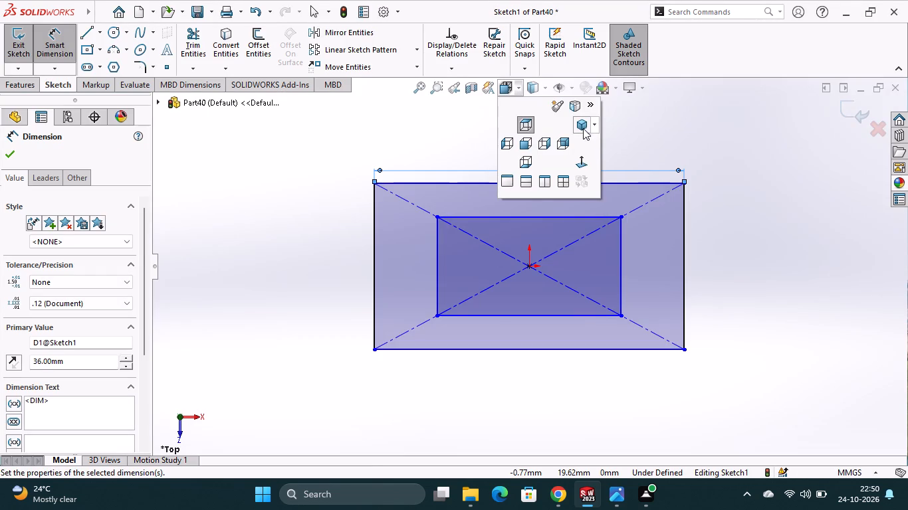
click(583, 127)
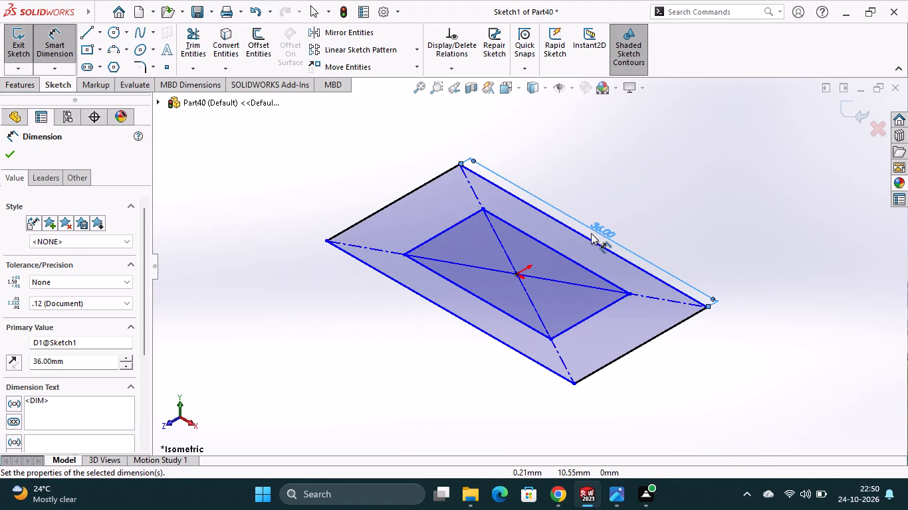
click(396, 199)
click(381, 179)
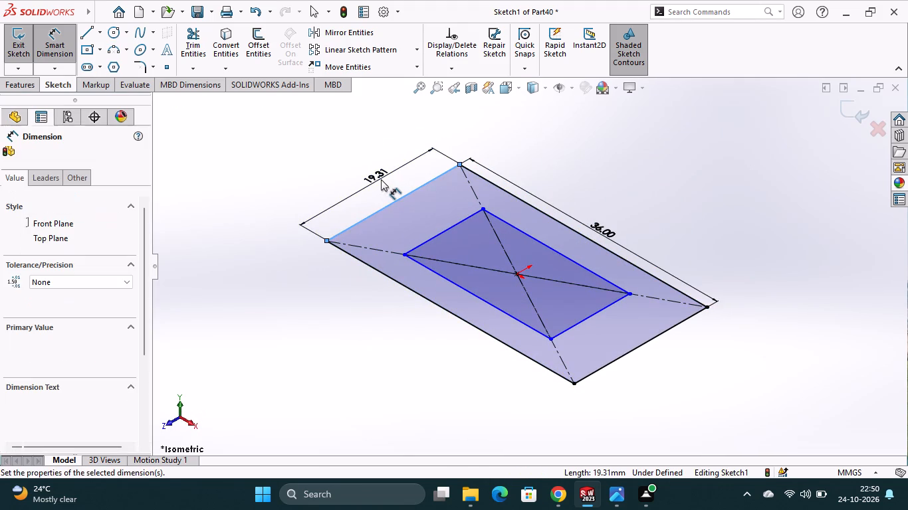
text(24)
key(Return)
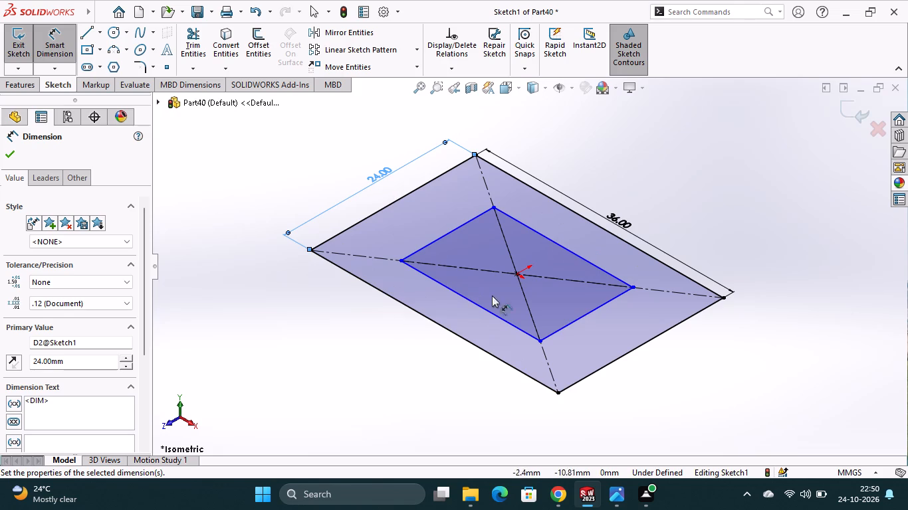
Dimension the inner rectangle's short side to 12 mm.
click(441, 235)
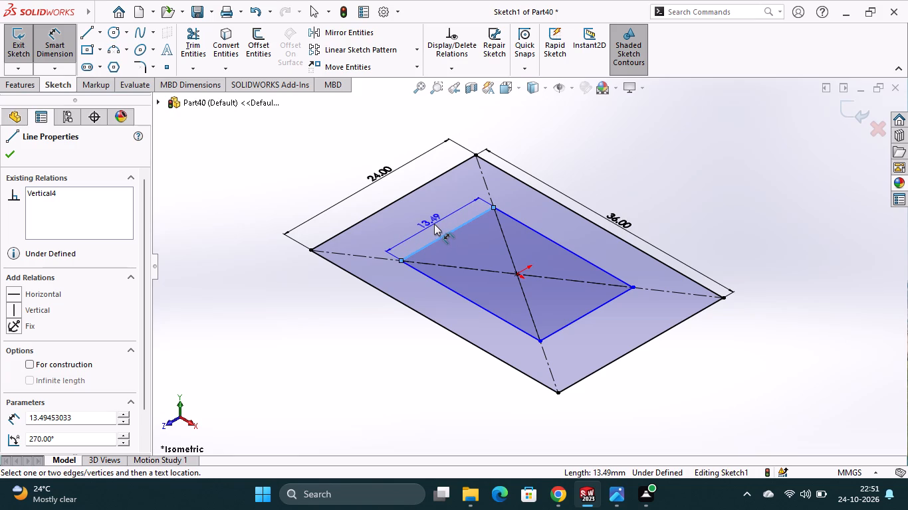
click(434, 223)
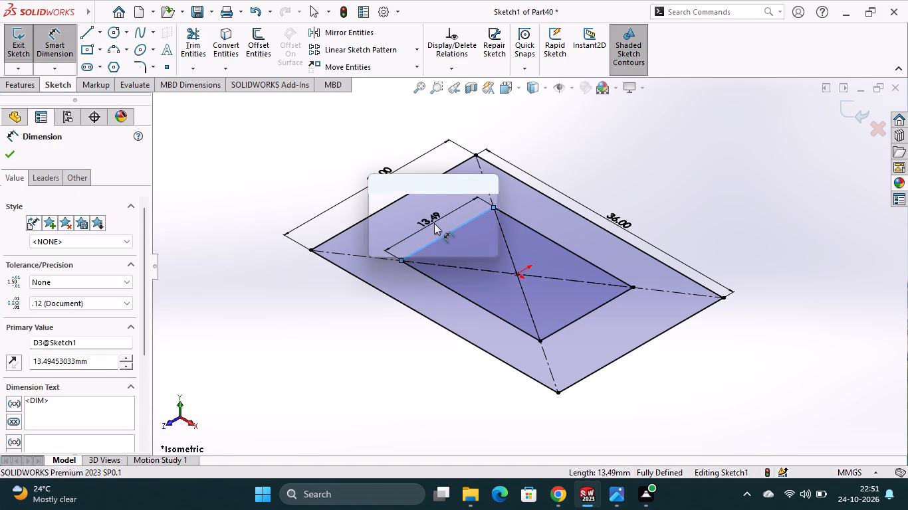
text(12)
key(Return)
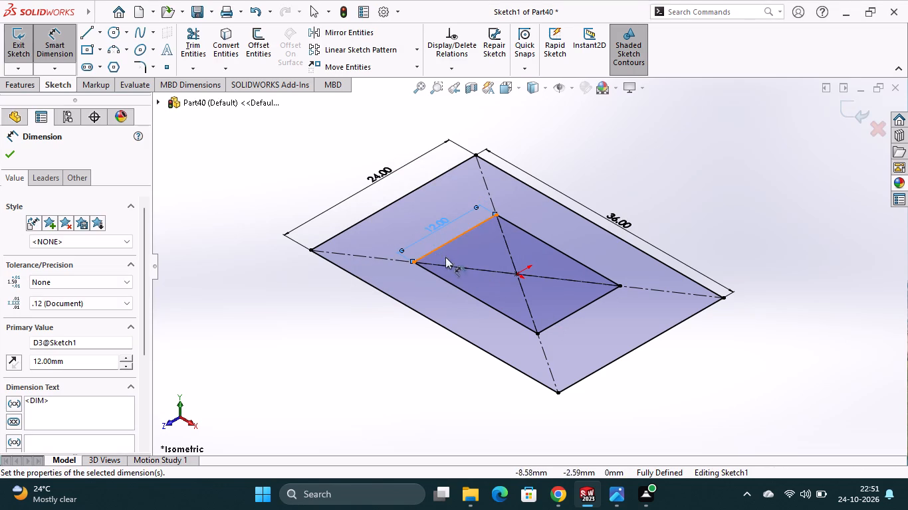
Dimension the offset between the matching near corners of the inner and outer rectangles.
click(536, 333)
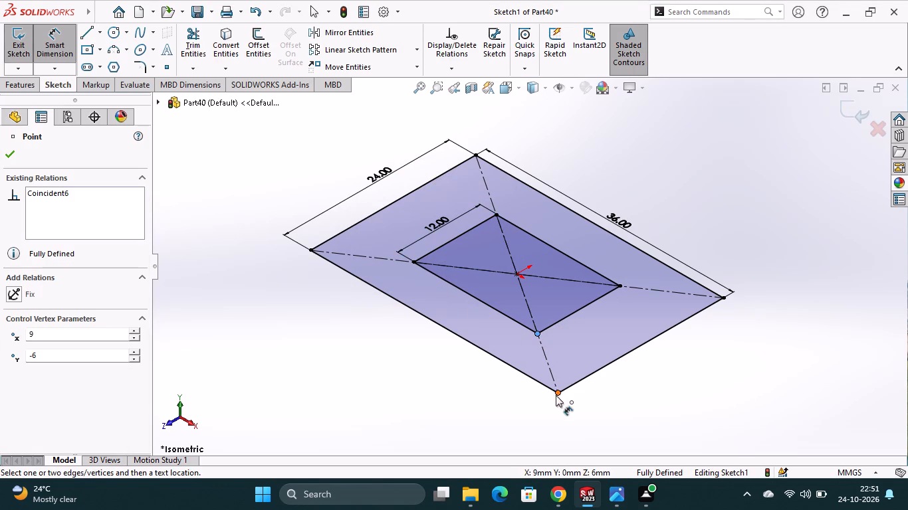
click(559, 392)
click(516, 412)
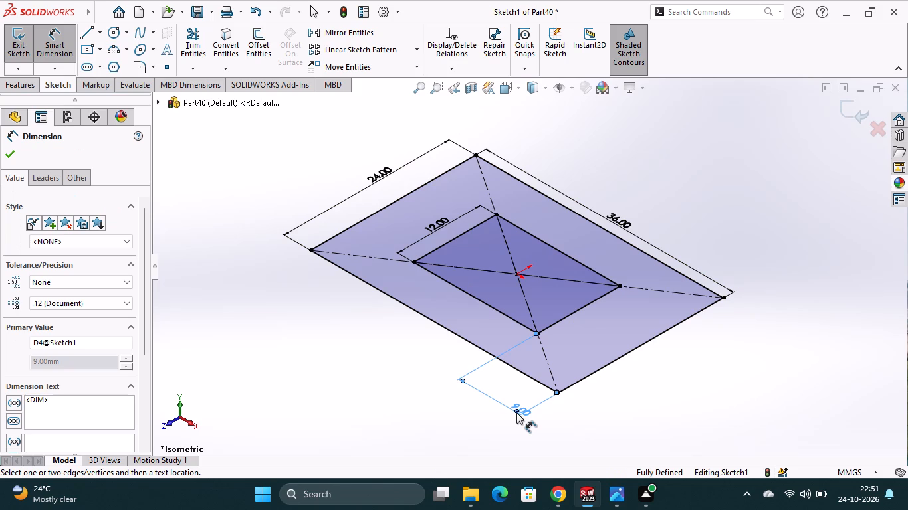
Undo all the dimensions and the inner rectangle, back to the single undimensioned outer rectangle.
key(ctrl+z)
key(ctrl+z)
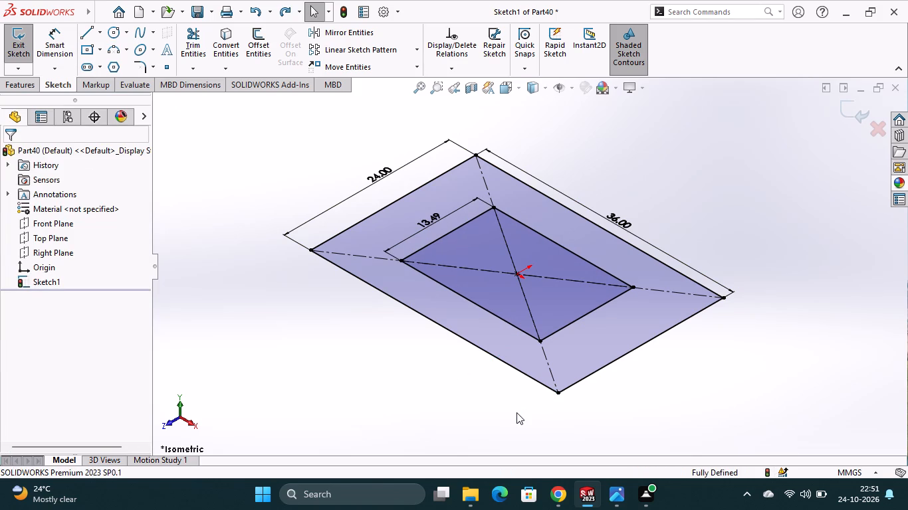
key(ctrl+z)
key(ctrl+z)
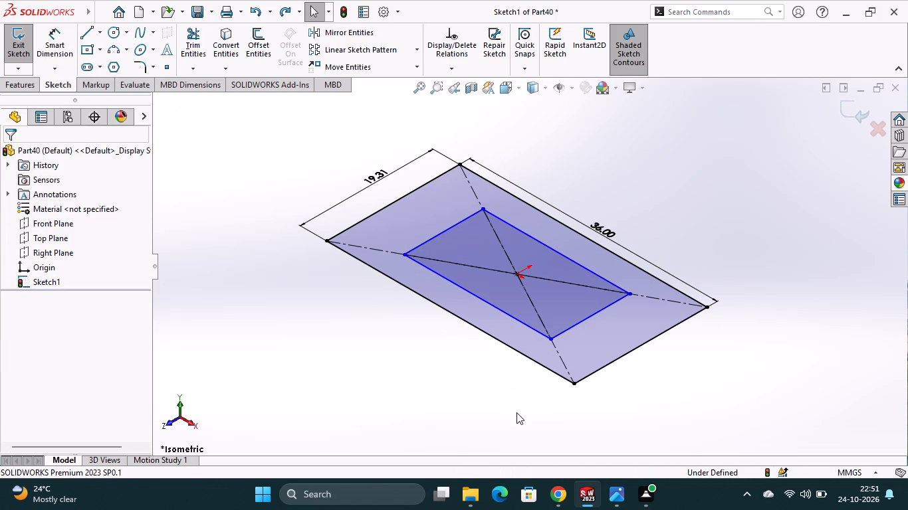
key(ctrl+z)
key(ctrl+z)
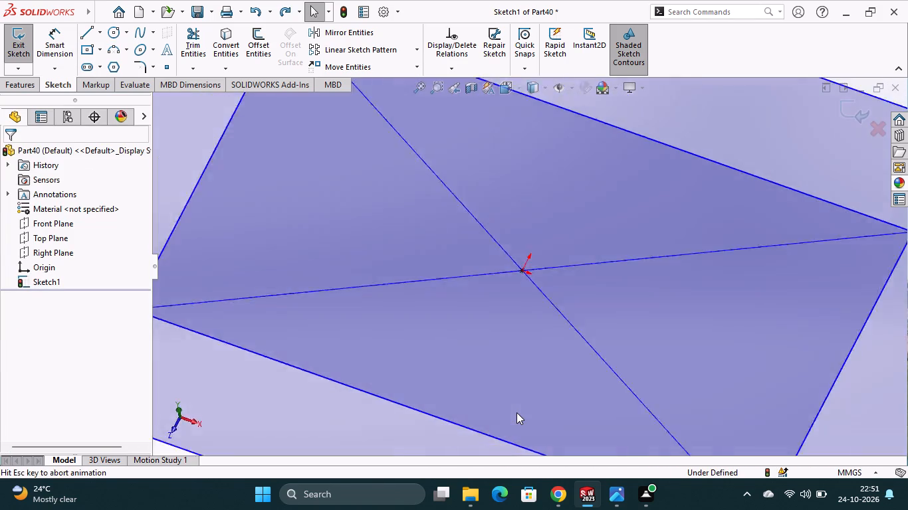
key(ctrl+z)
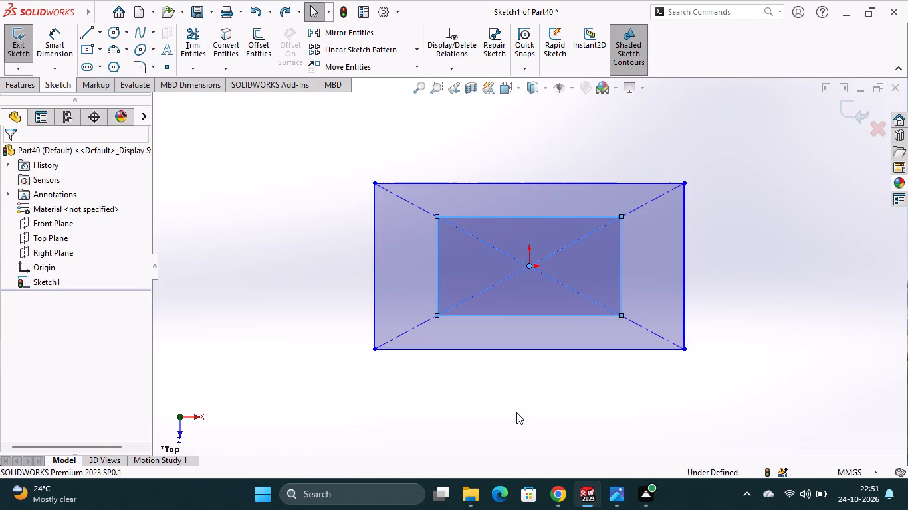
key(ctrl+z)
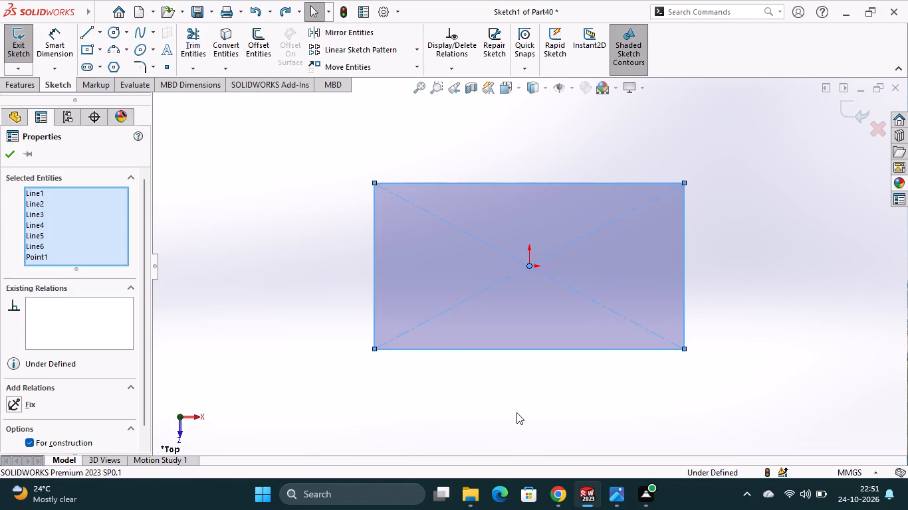
Dimension the rectangle to 36 mm long and 24 mm wide, and switch to the isometric view.
click(54, 38)
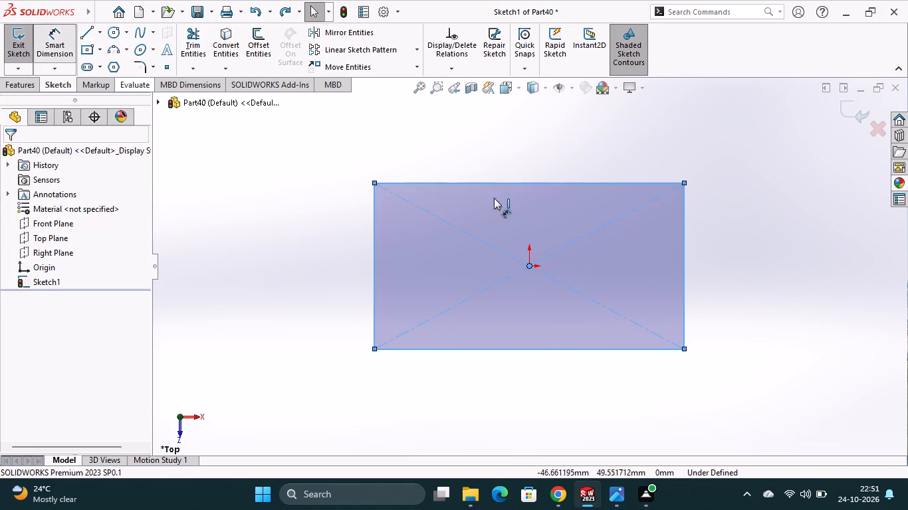
click(527, 184)
click(531, 159)
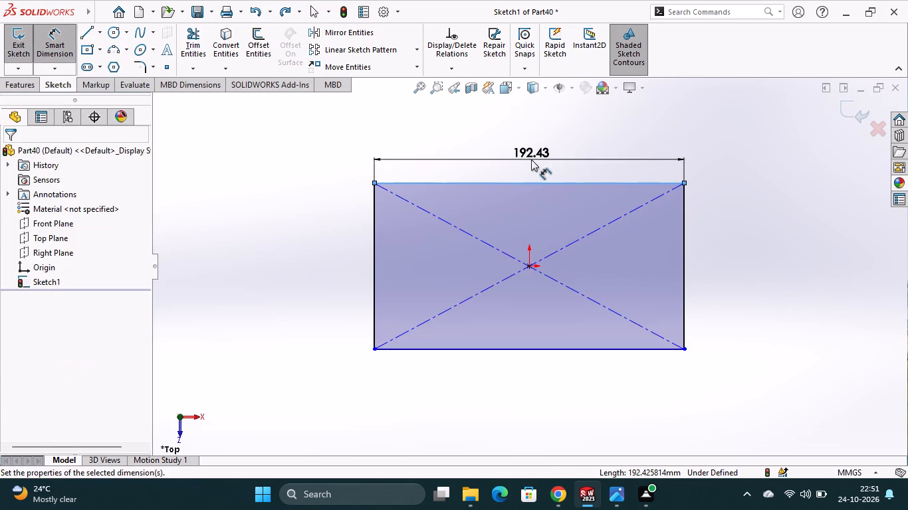
text(36)
key(Return)
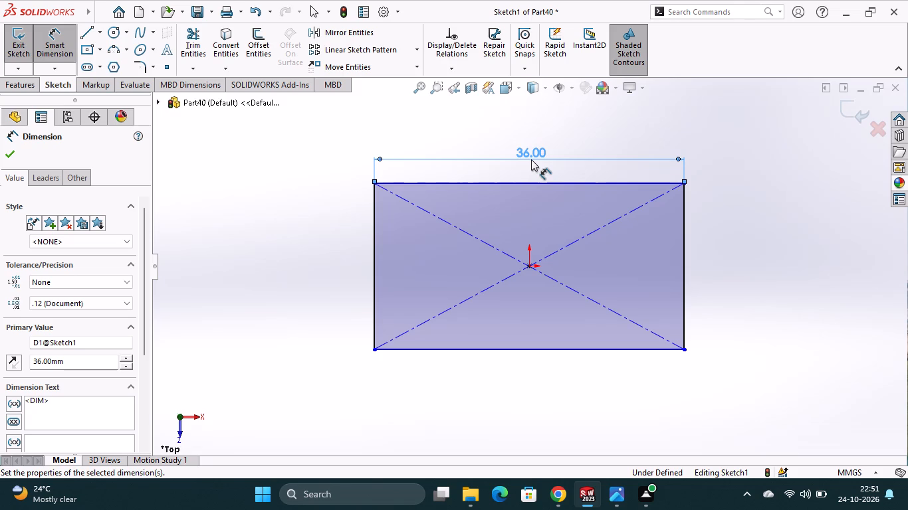
click(375, 291)
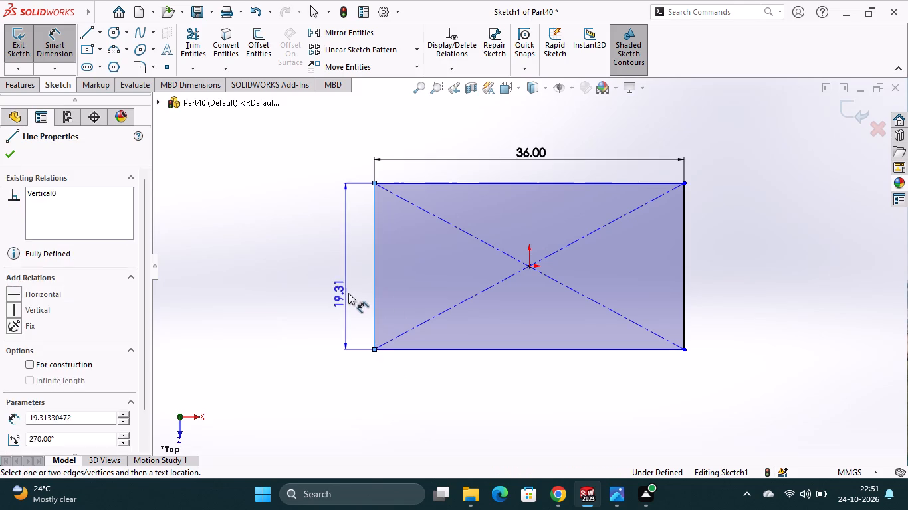
click(349, 292)
text(24)
key(Return)
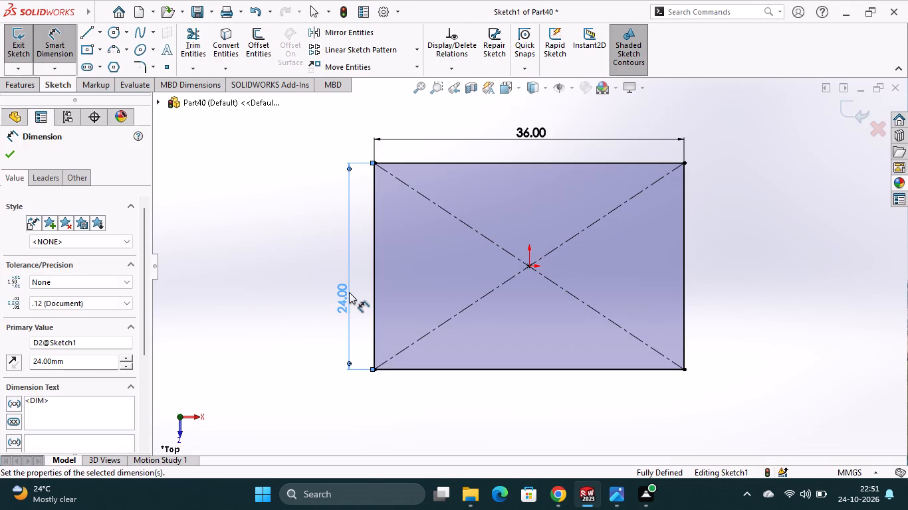
click(520, 92)
click(586, 122)
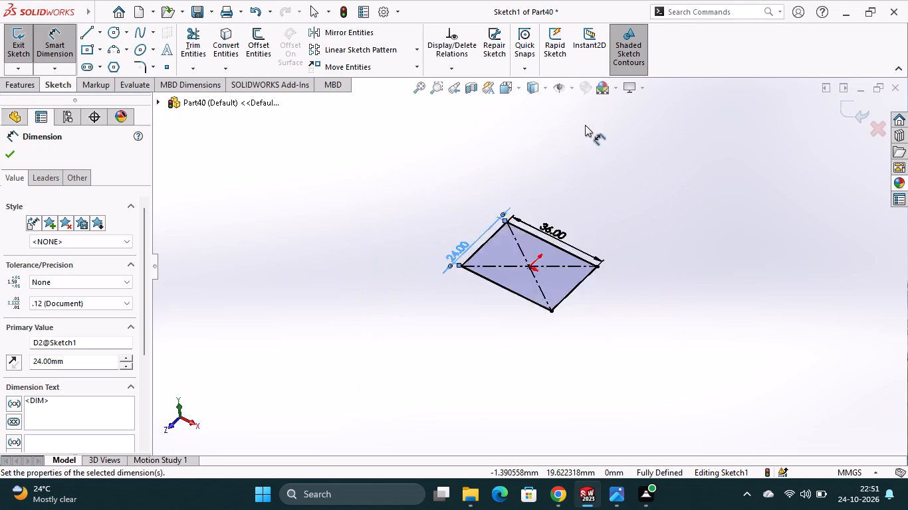
click(13, 159)
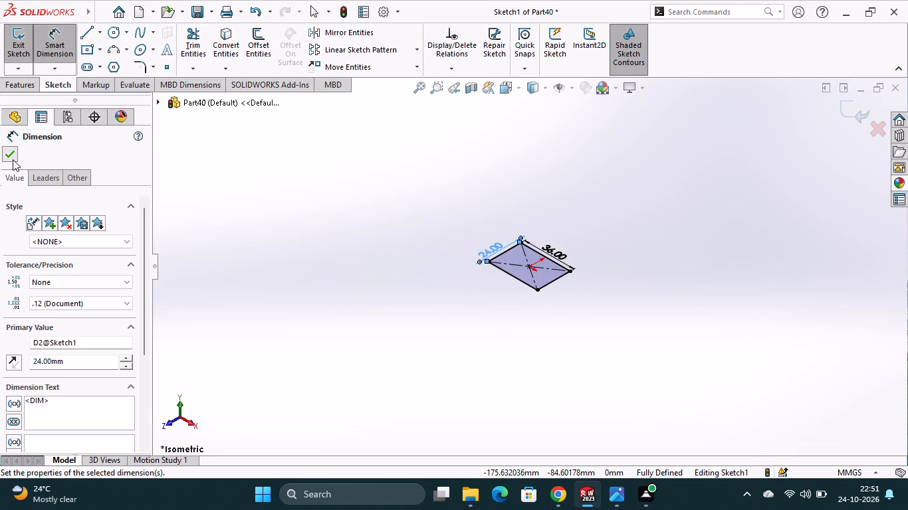
Extrude the 36 × 24 mm rectangle as a Blind boss 36 mm deep.
click(29, 88)
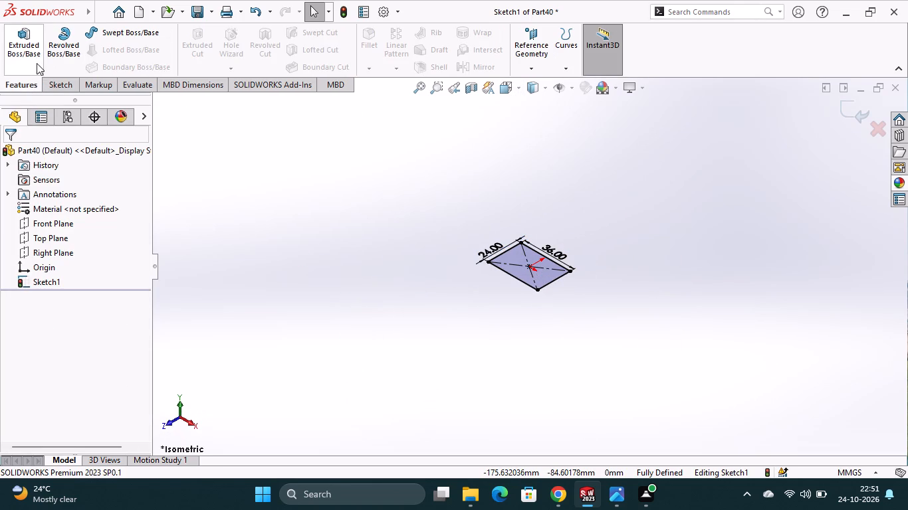
click(37, 63)
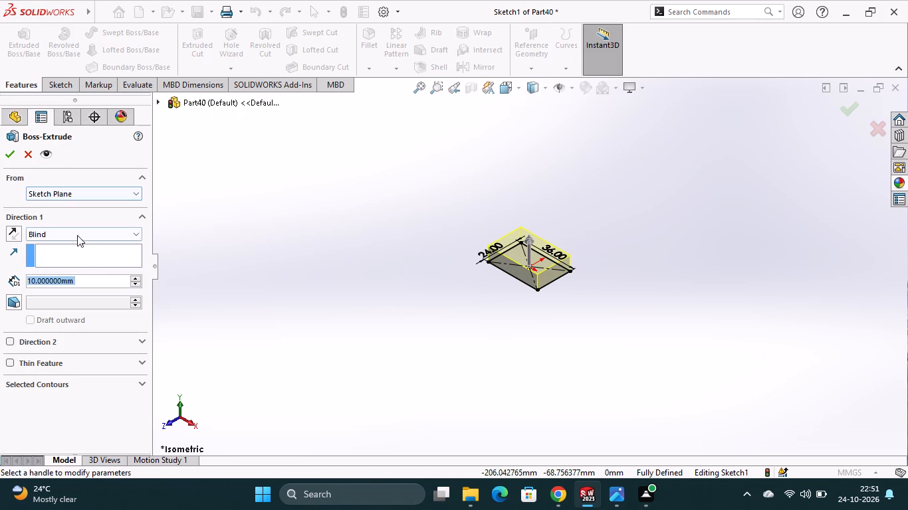
text(36)
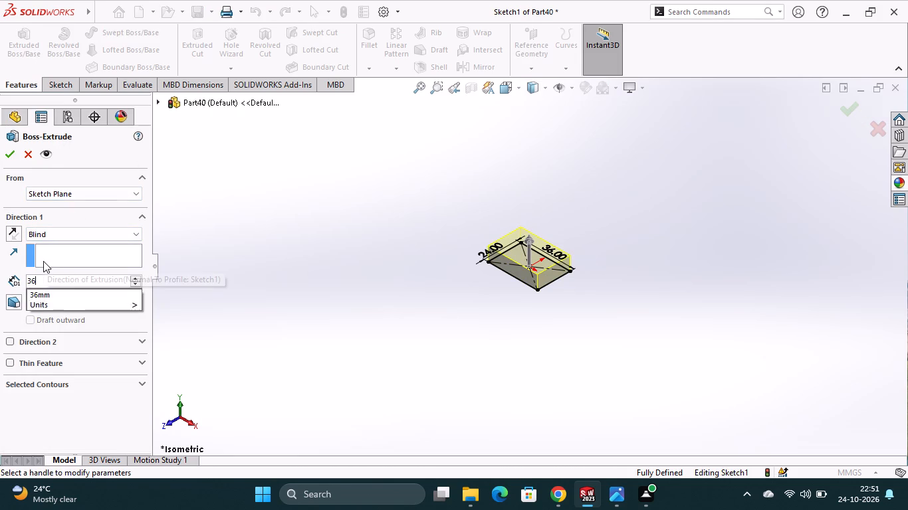
key(Return)
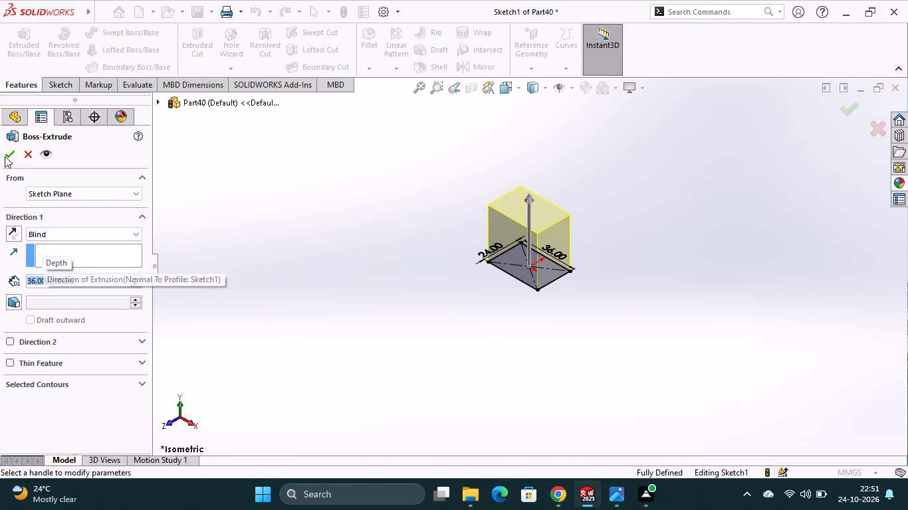
click(11, 156)
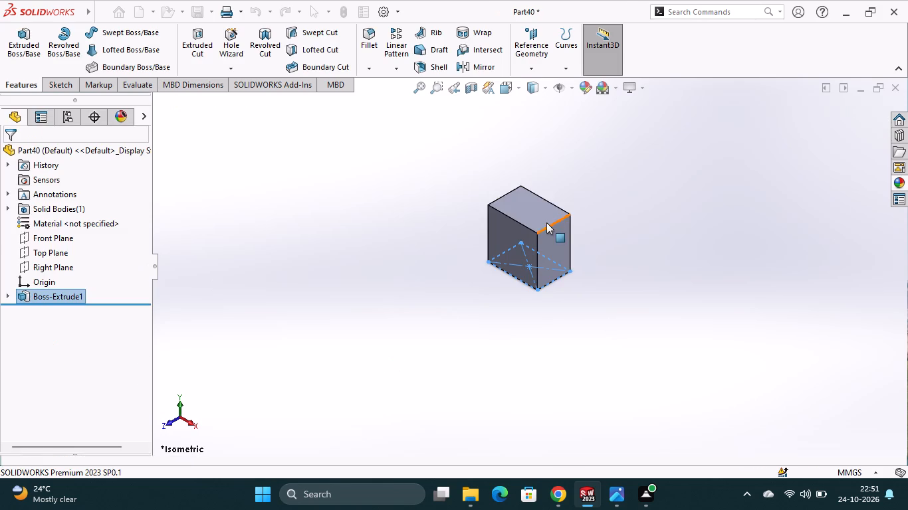
Open a new sketch on the top face of the block.
click(530, 212)
click(588, 177)
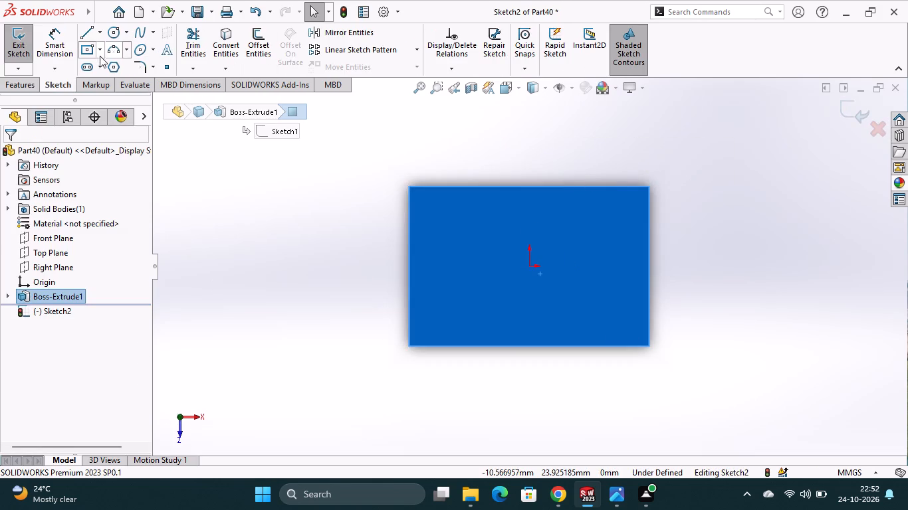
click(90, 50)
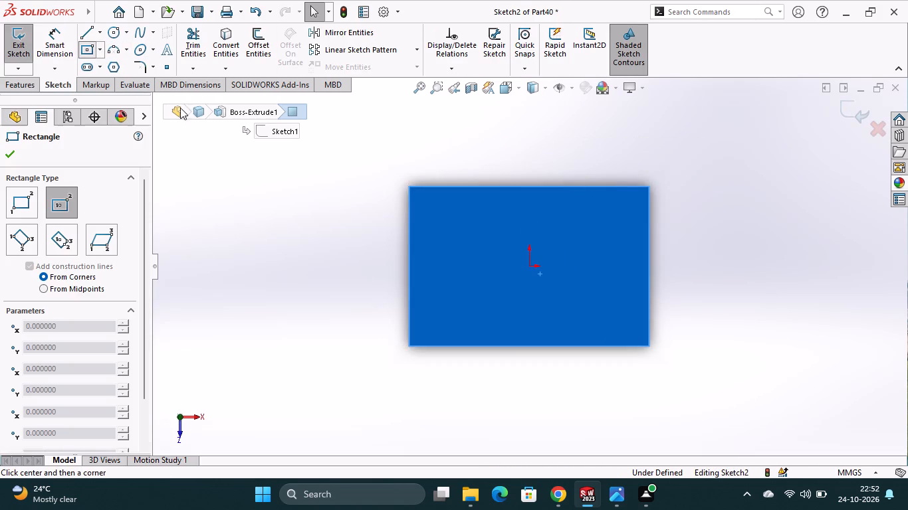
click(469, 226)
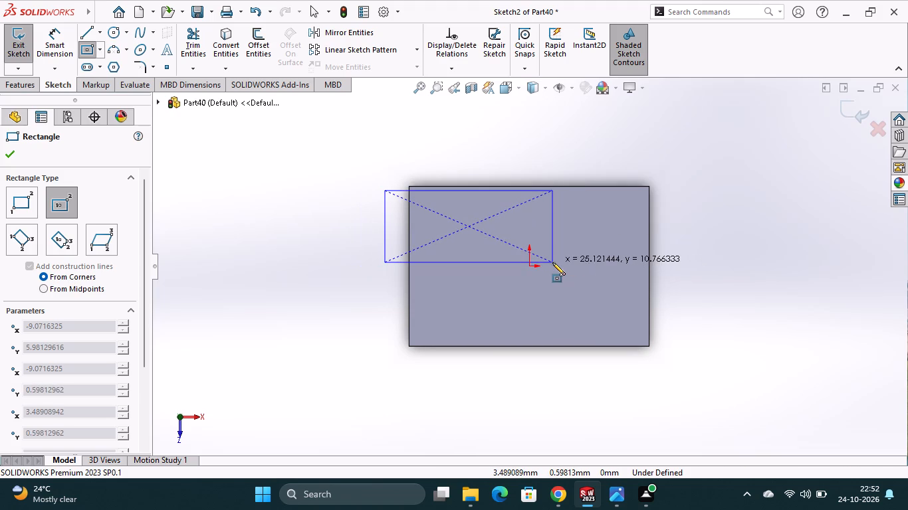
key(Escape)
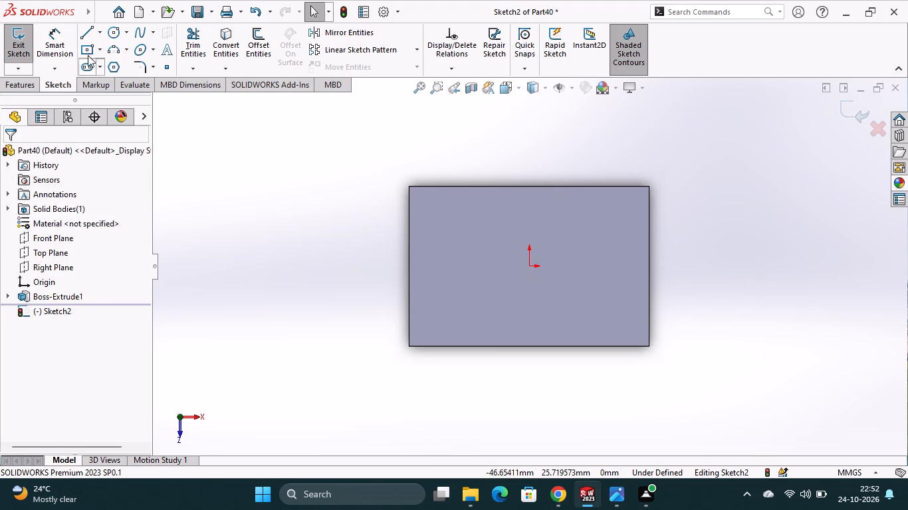
Sketch a center rectangle about 18.5 × 12.6 mm on the top face, centered on the origin.
click(88, 52)
drag(531, 265, 530, 273)
click(591, 308)
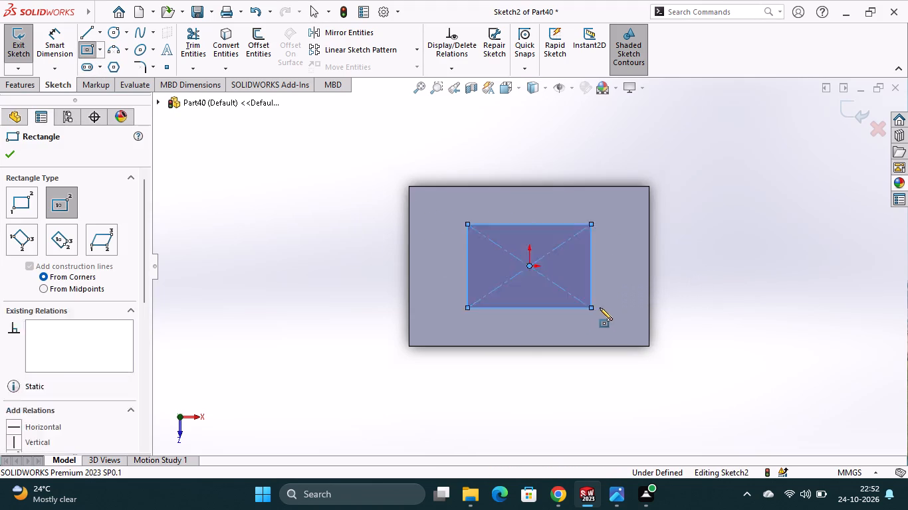
key(Escape)
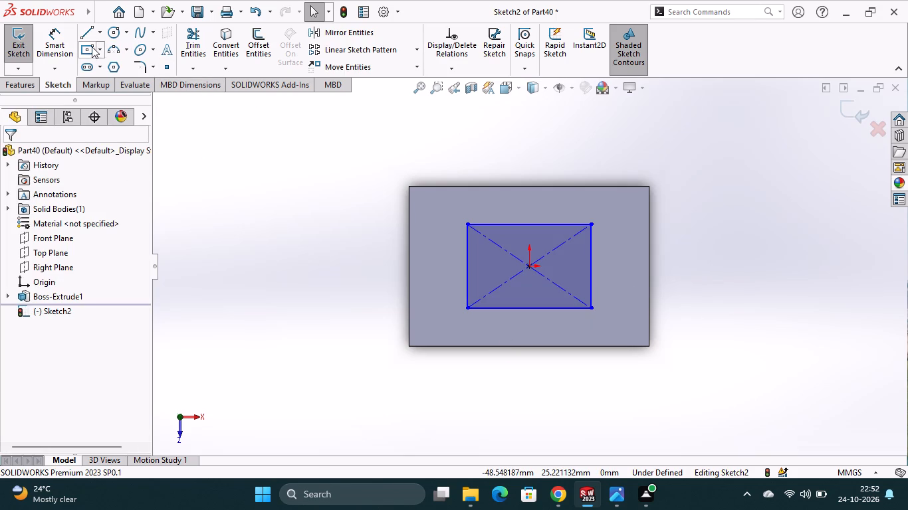
Dimension the short side of the inner rectangle to 12 mm.
click(62, 41)
click(465, 276)
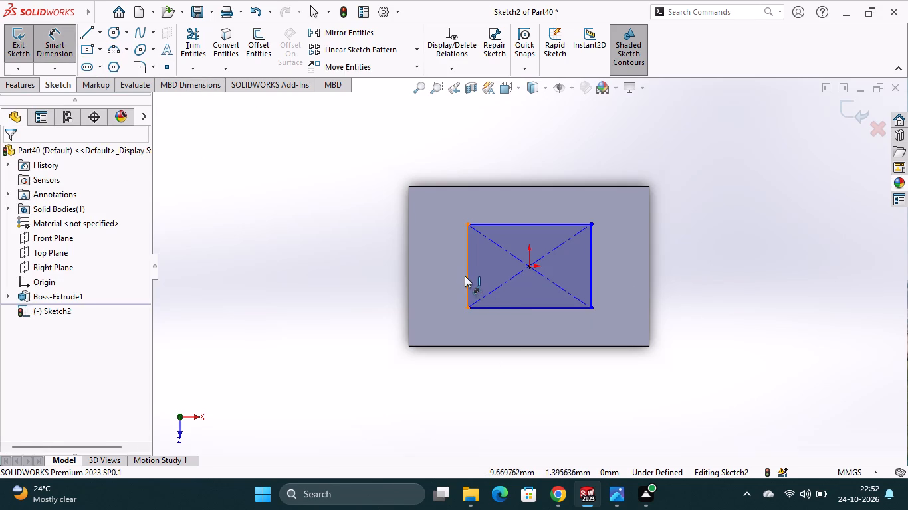
click(451, 276)
text(12)
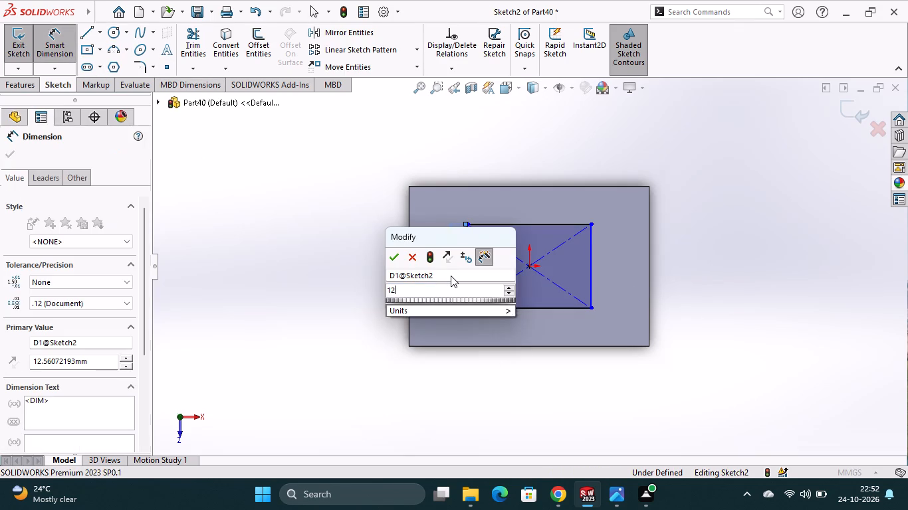
key(Return)
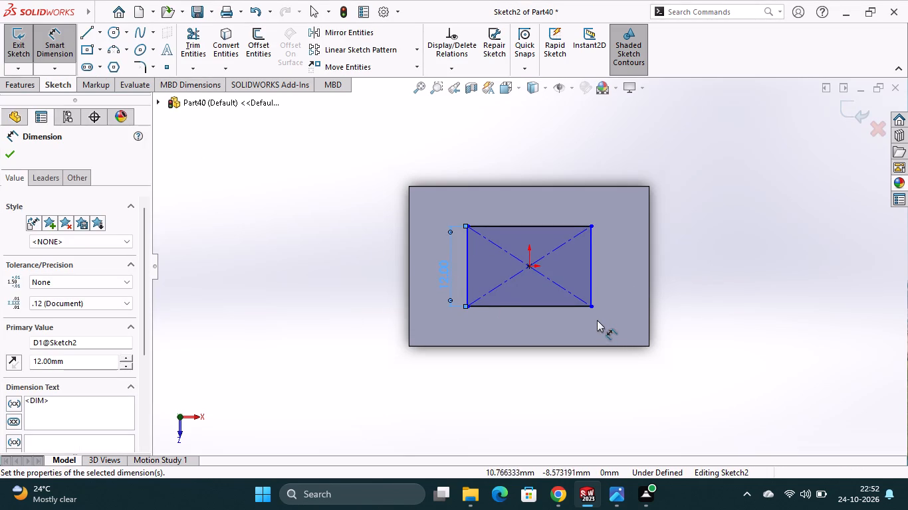
Dimension the horizontal gap between the lower-right corners of the inner rectangle and the block to 6 mm.
click(594, 307)
click(649, 346)
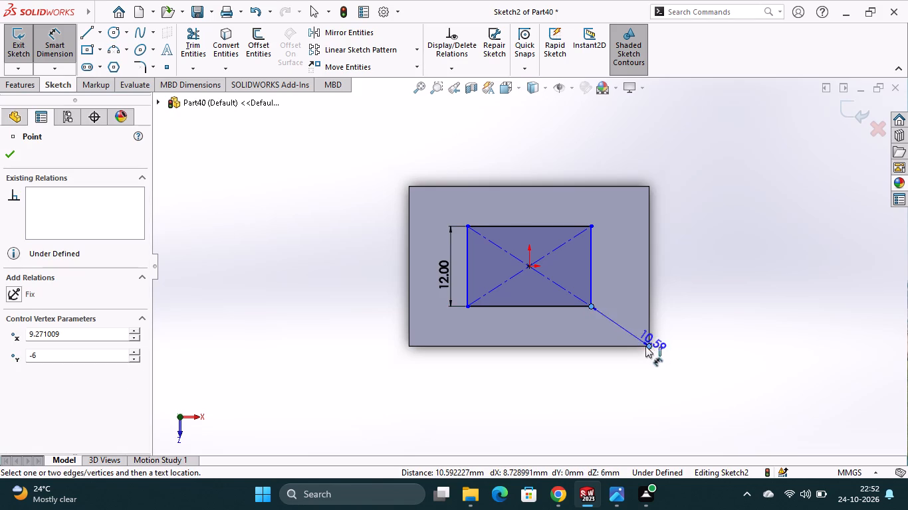
click(617, 371)
key(6)
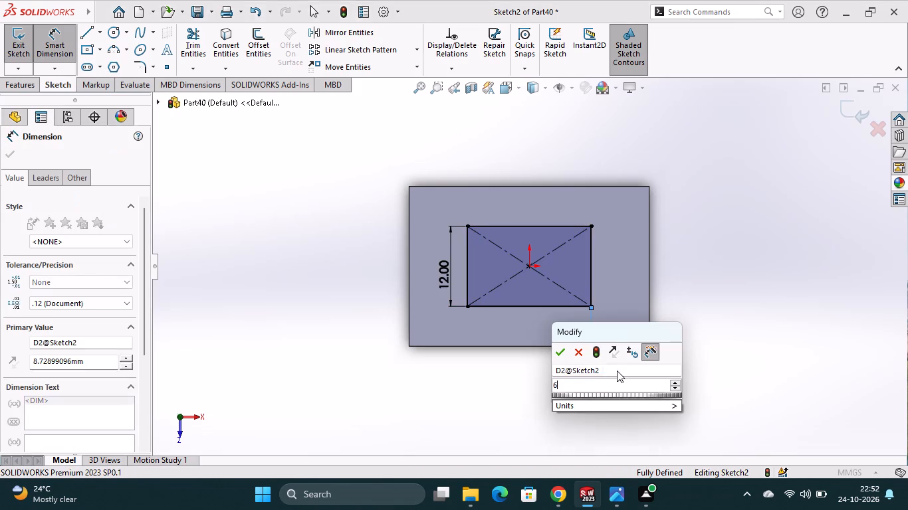
key(Return)
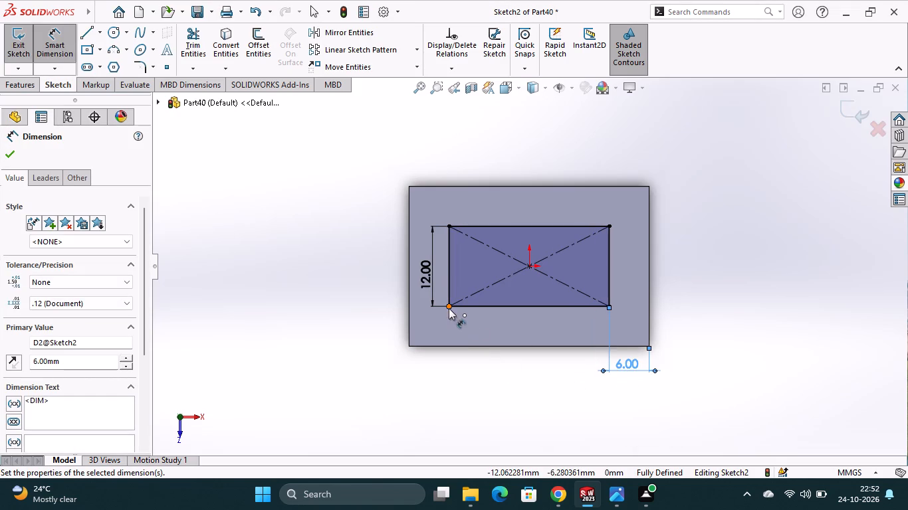
Add driven dimensions for the horizontal gap between the lower-left corners and the vertical gap between the upper-left corners of rectangle and block.
click(449, 308)
click(408, 345)
click(423, 382)
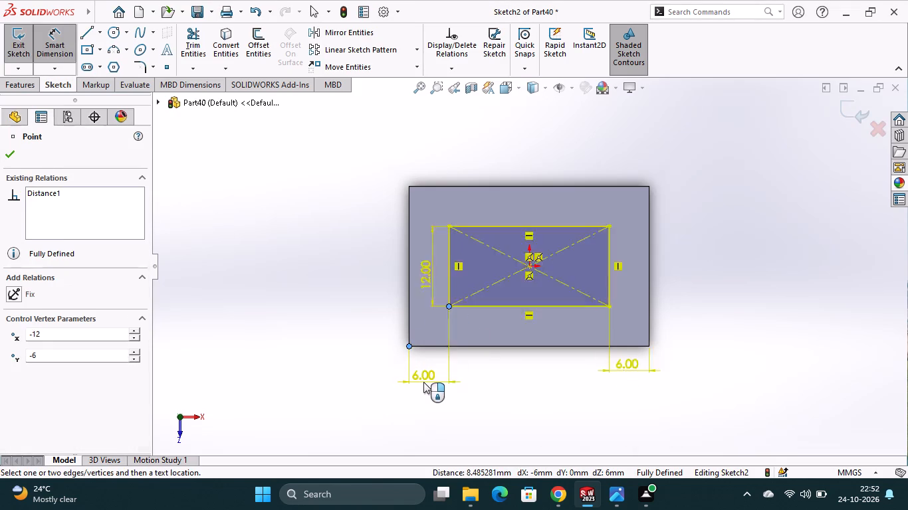
click(449, 224)
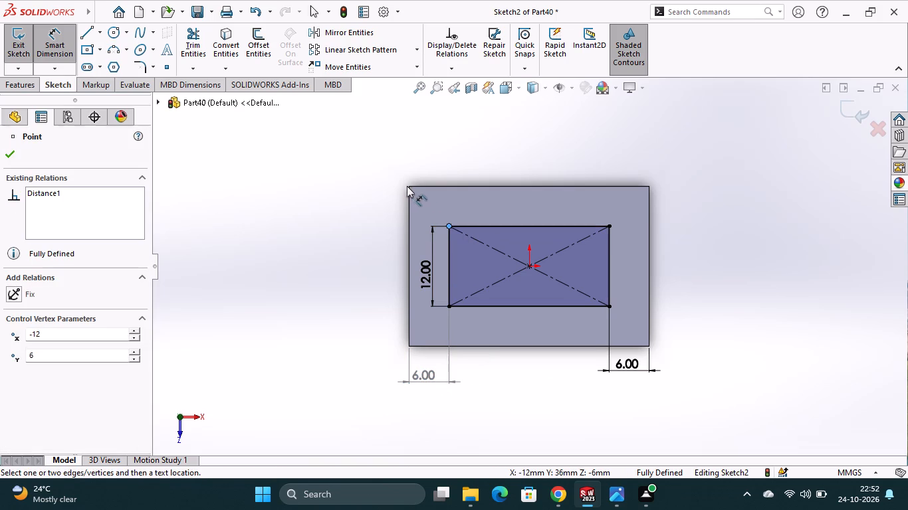
click(407, 186)
click(409, 187)
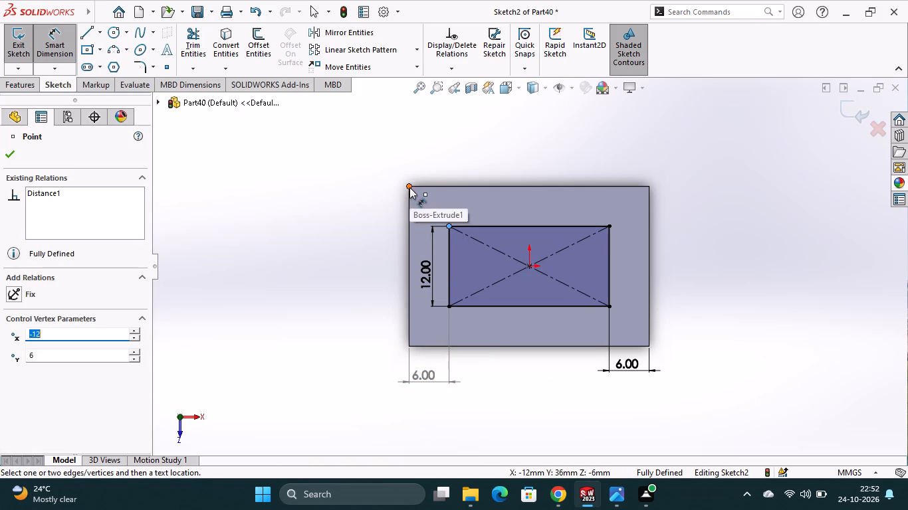
click(362, 194)
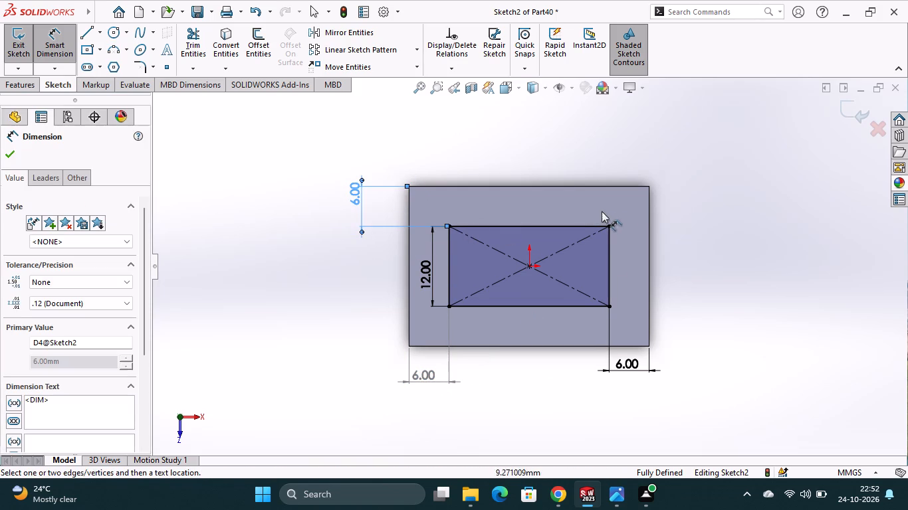
Cut the inner rectangle through the block with an Extruded Cut set to Through All - Both.
scroll(544, 297, up, 1)
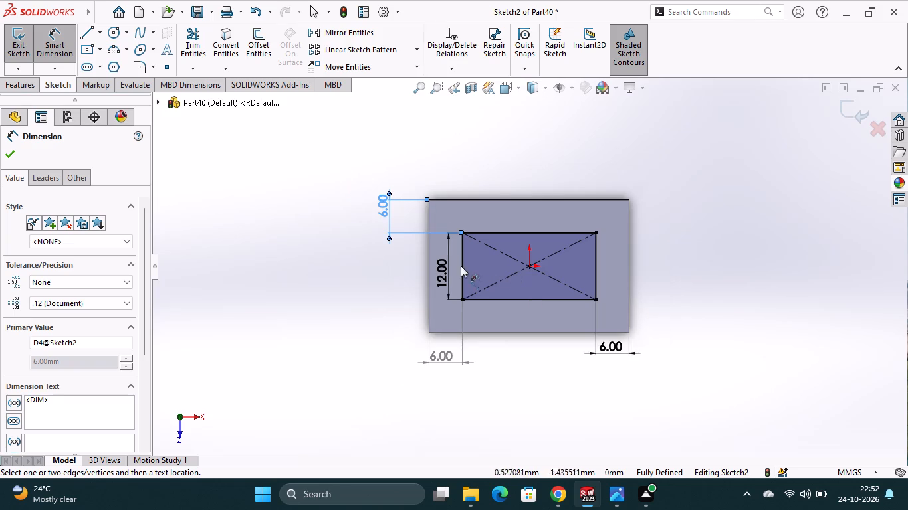
click(13, 88)
click(209, 61)
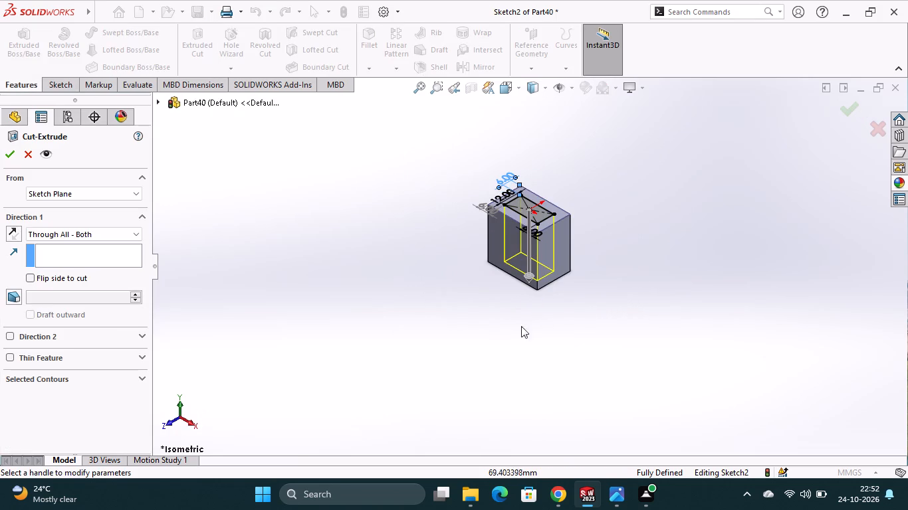
click(10, 153)
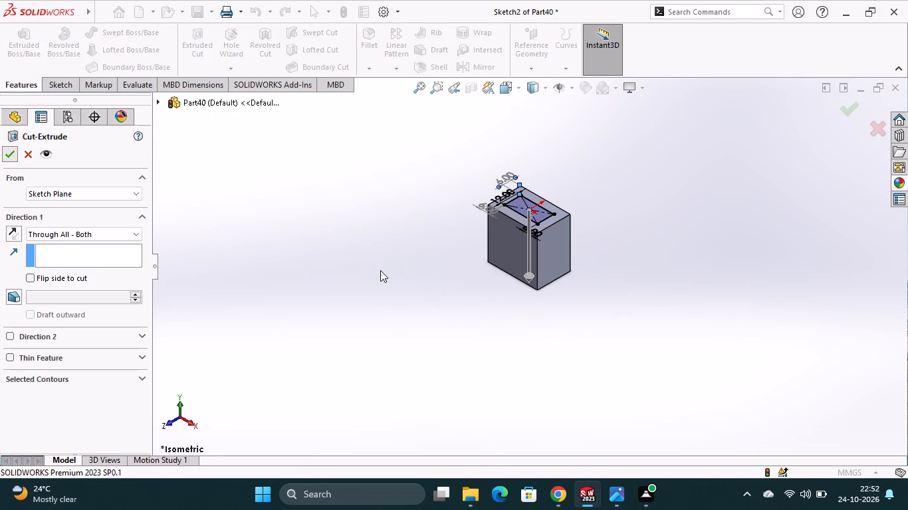
click(380, 270)
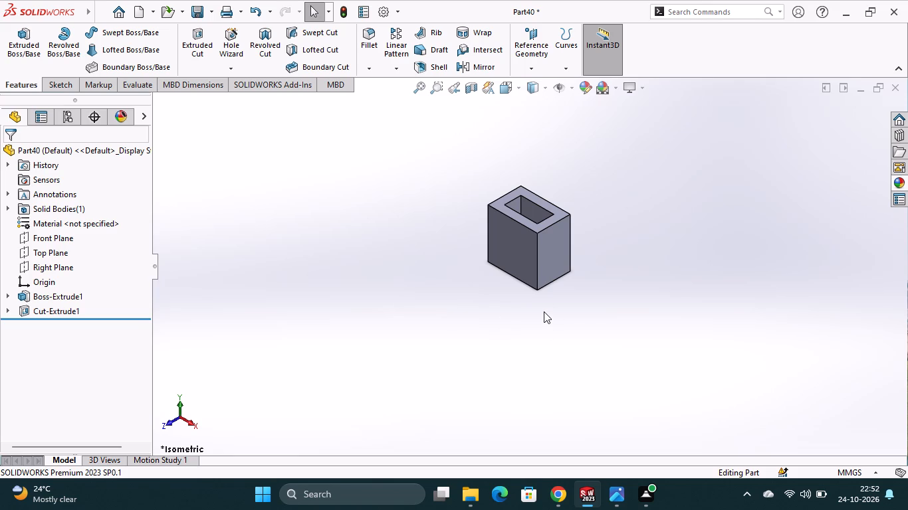
On the block's top face, sketch a horizontal centerline about 44 mm long through the origin, from inside the opening to beyond the right-hand edge.
click(544, 222)
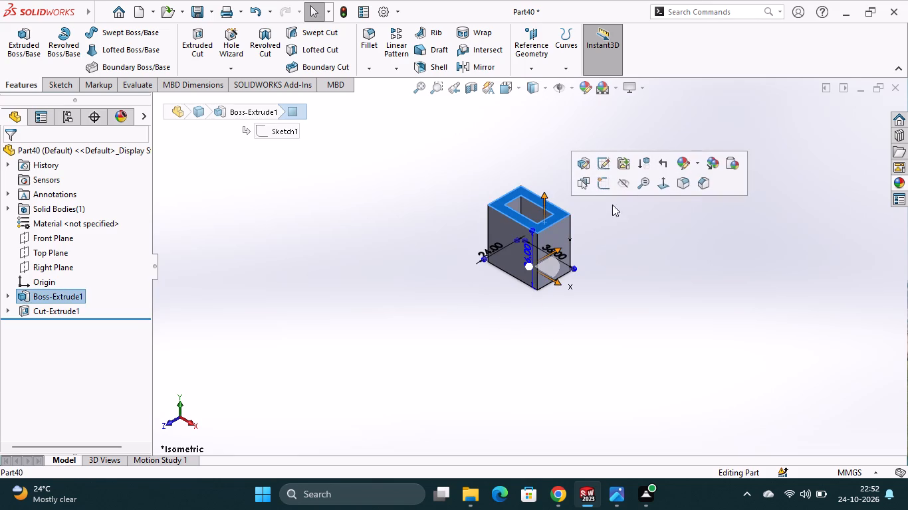
click(606, 186)
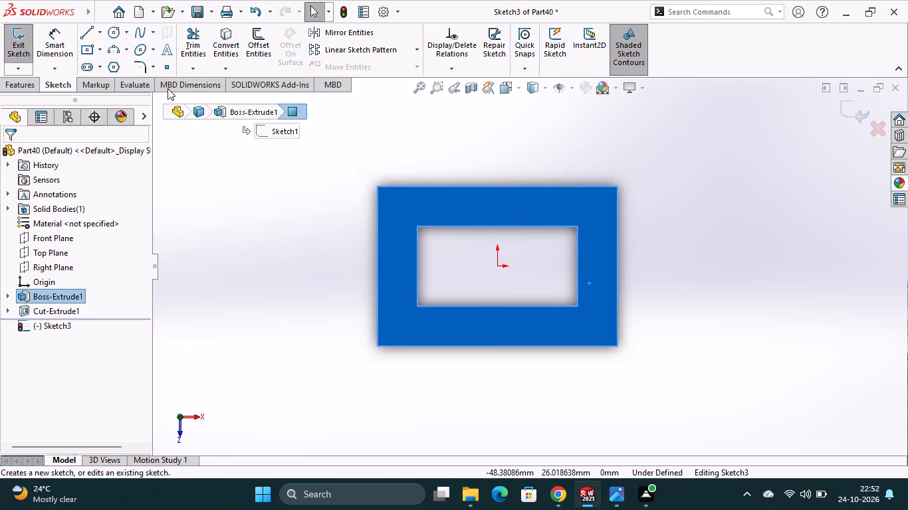
click(102, 31)
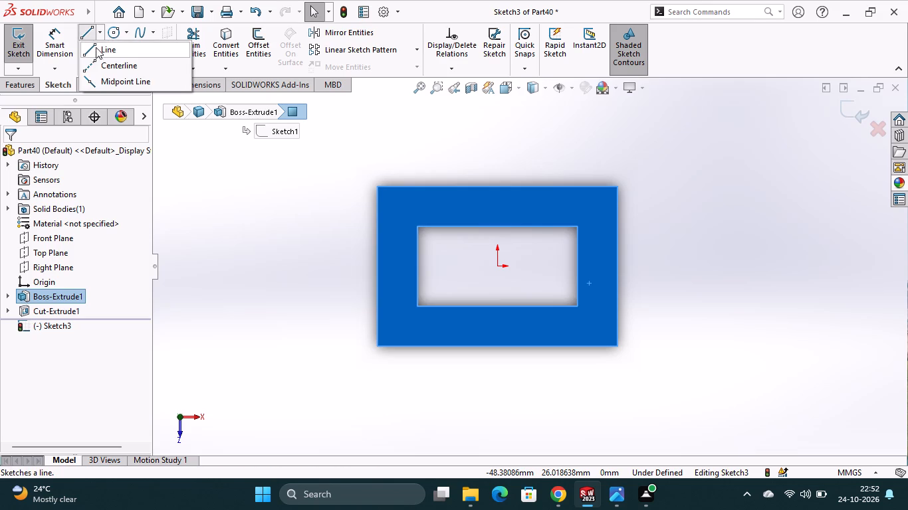
click(94, 60)
click(453, 268)
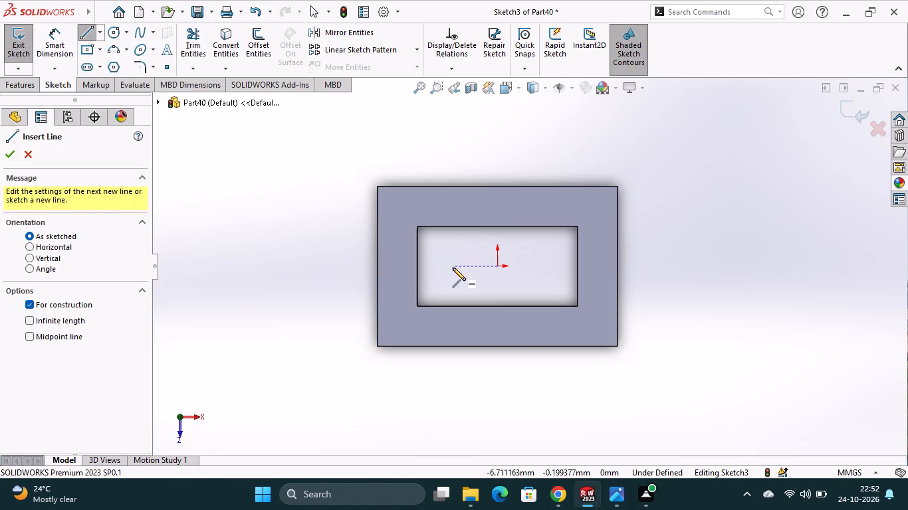
click(748, 268)
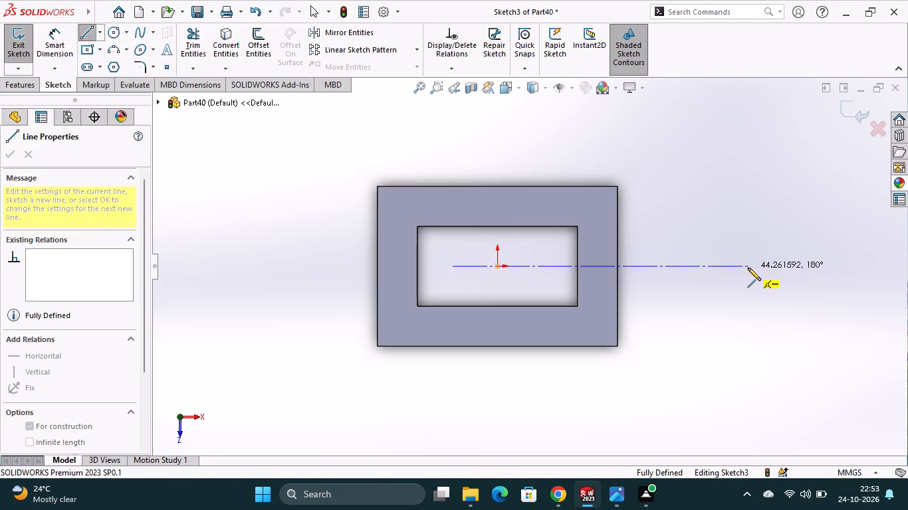
key(Escape)
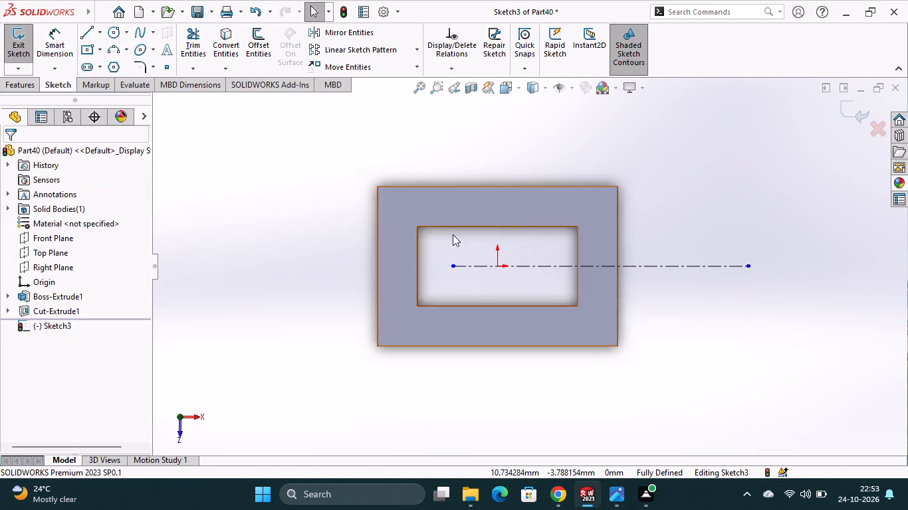
Sketch a corner rectangle extending outward from the block's right-hand short edge, straddling the centerline.
click(99, 49)
click(112, 83)
click(102, 54)
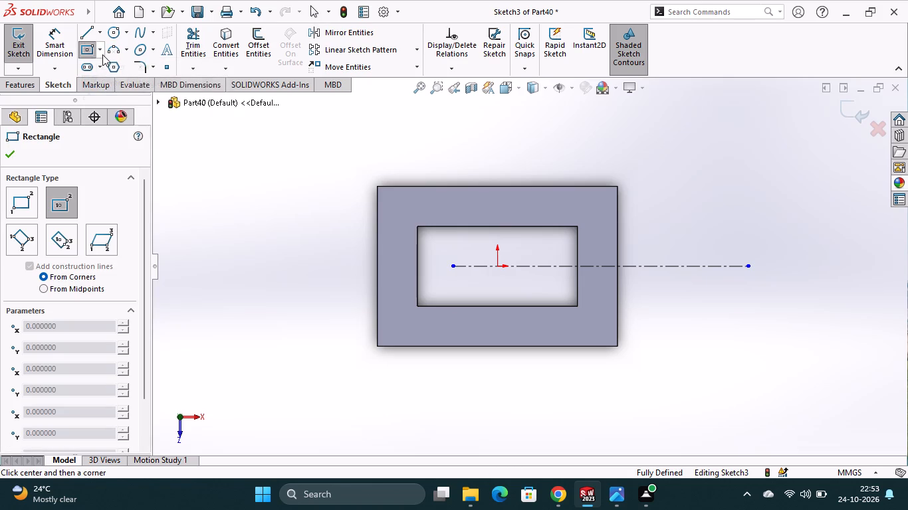
click(104, 68)
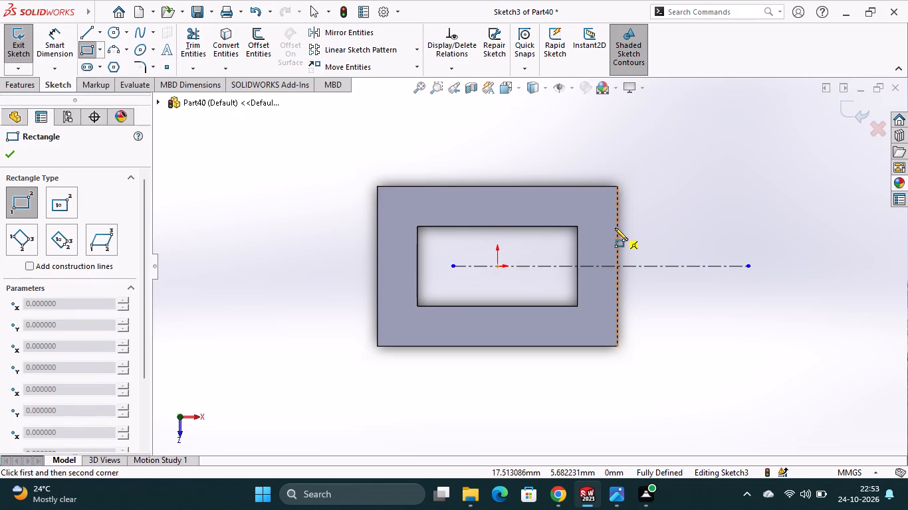
click(618, 226)
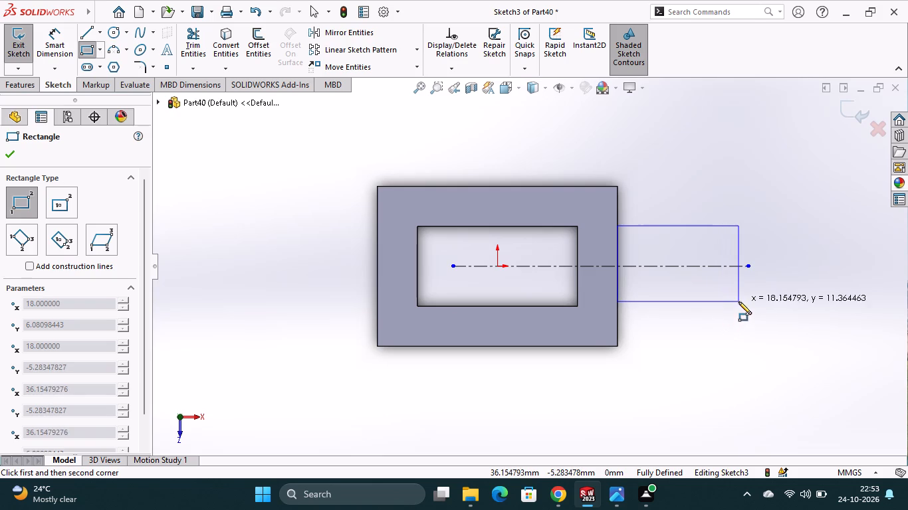
click(744, 315)
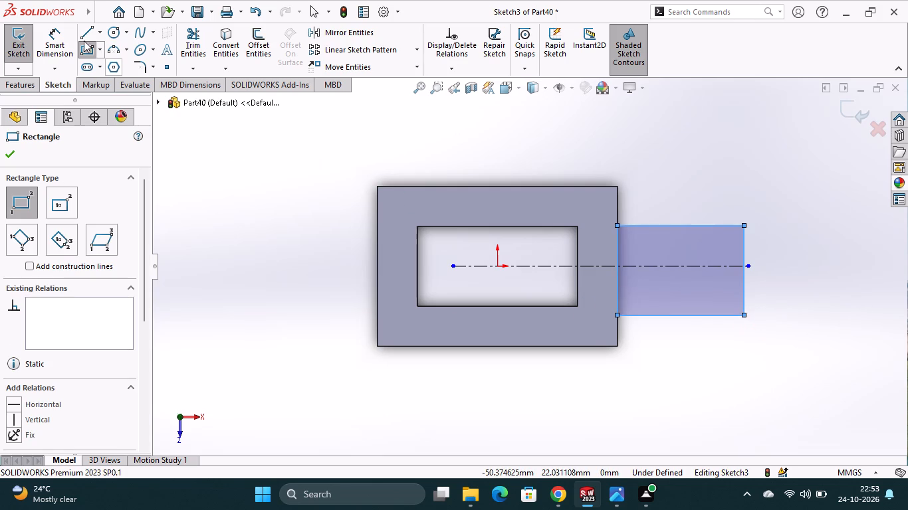
Dimension the extension rectangle 12 mm long outward from the block and 15 mm wide between its outer corners.
click(51, 41)
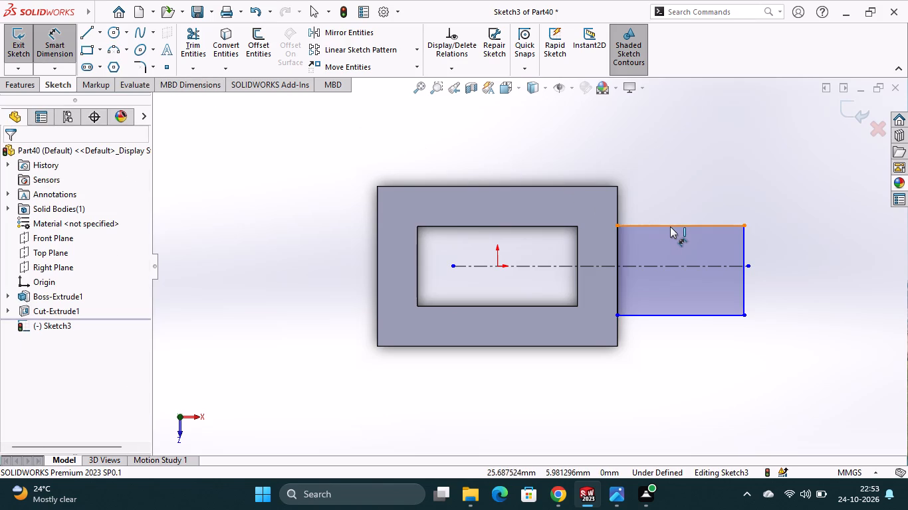
click(670, 226)
click(676, 206)
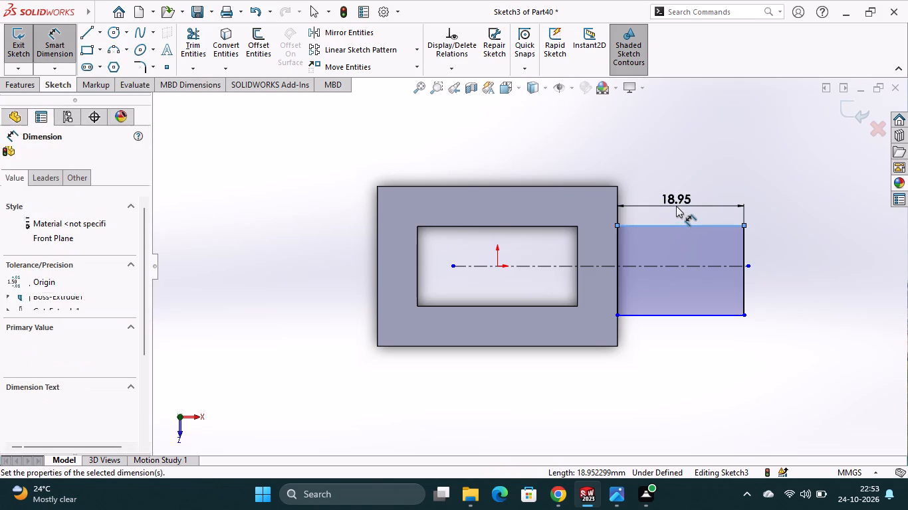
text(12)
key(Return)
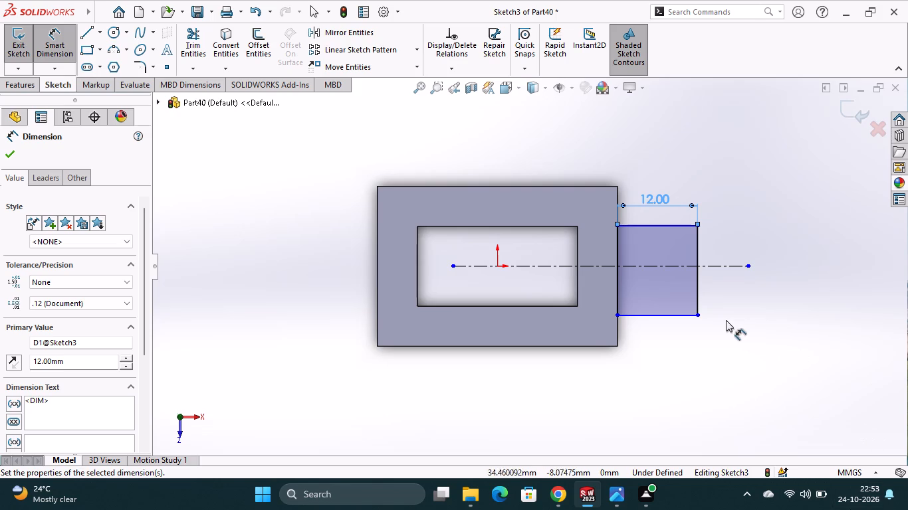
click(699, 316)
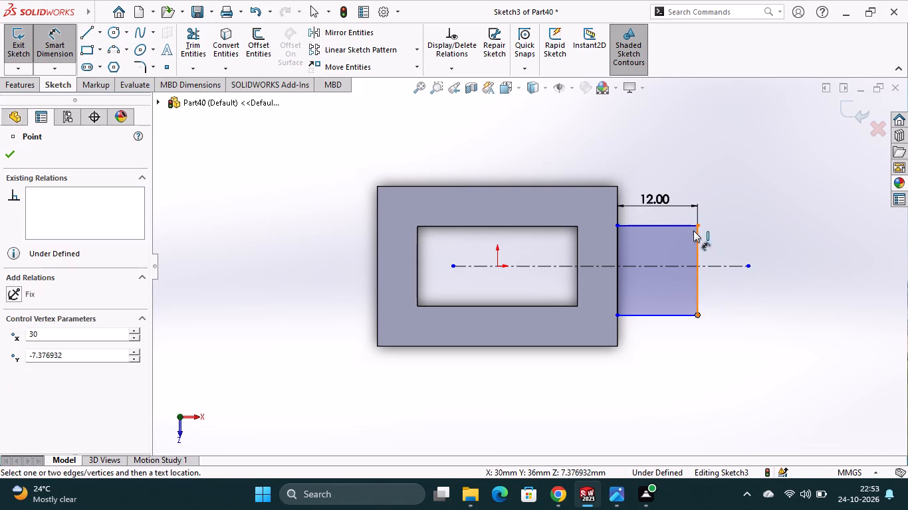
click(698, 222)
click(733, 244)
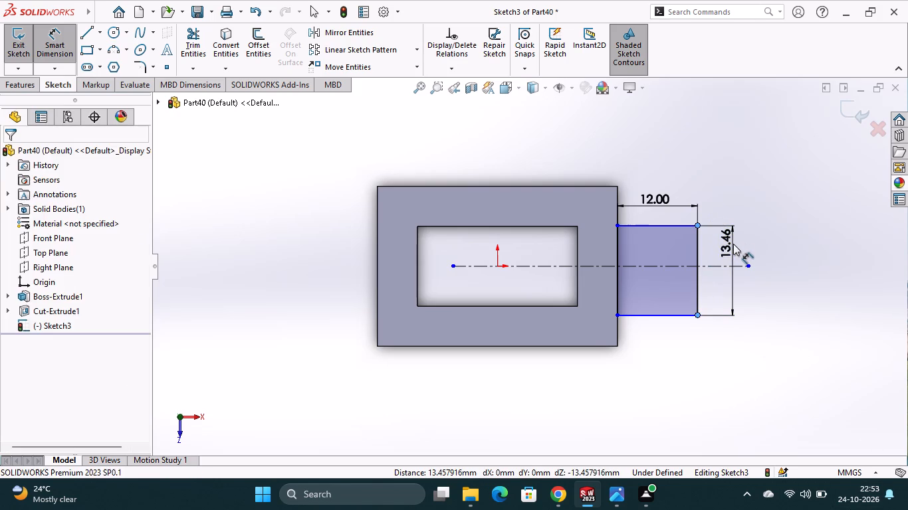
text(15)
key(Return)
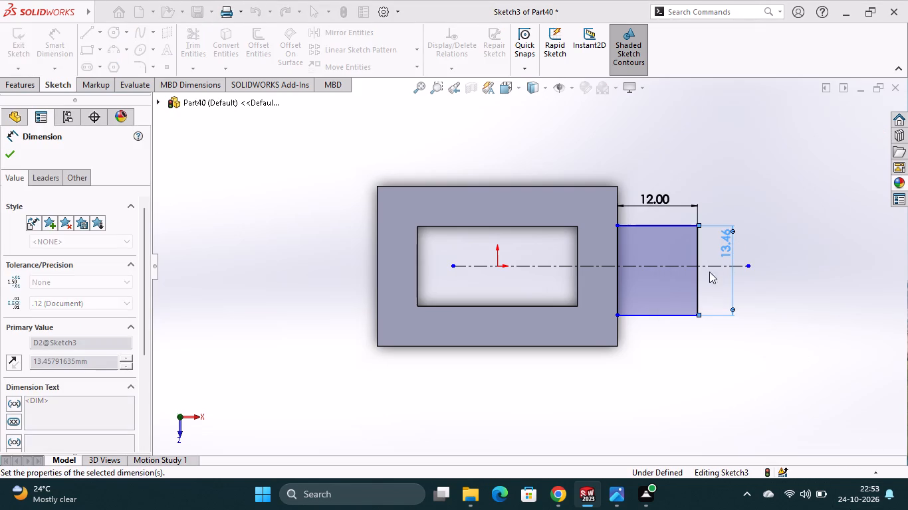
Dimension the rectangle's lower outer corner 7.5 mm from the centerline.
click(680, 265)
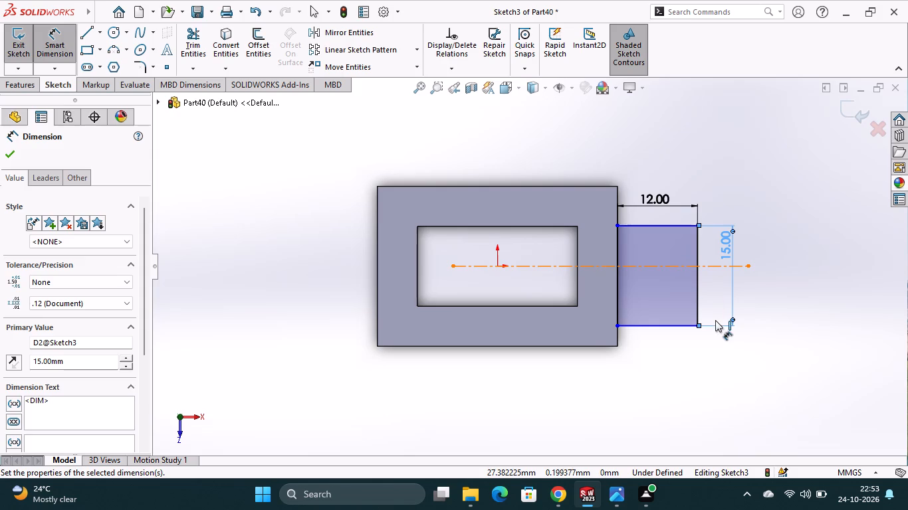
click(697, 326)
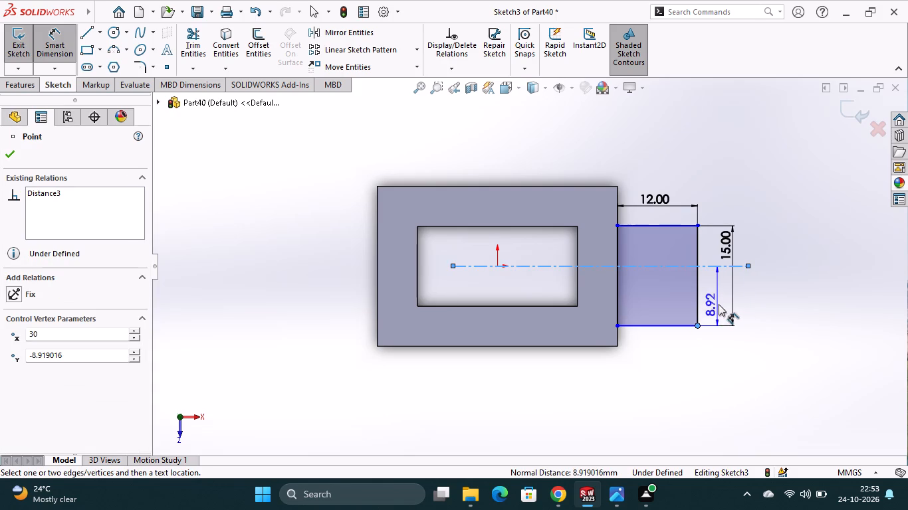
click(720, 303)
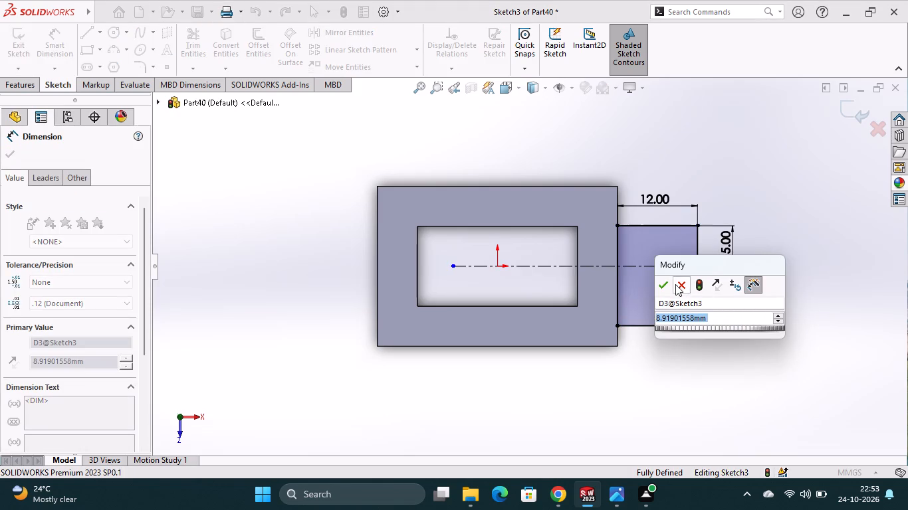
text(7.)
key(5)
key(Return)
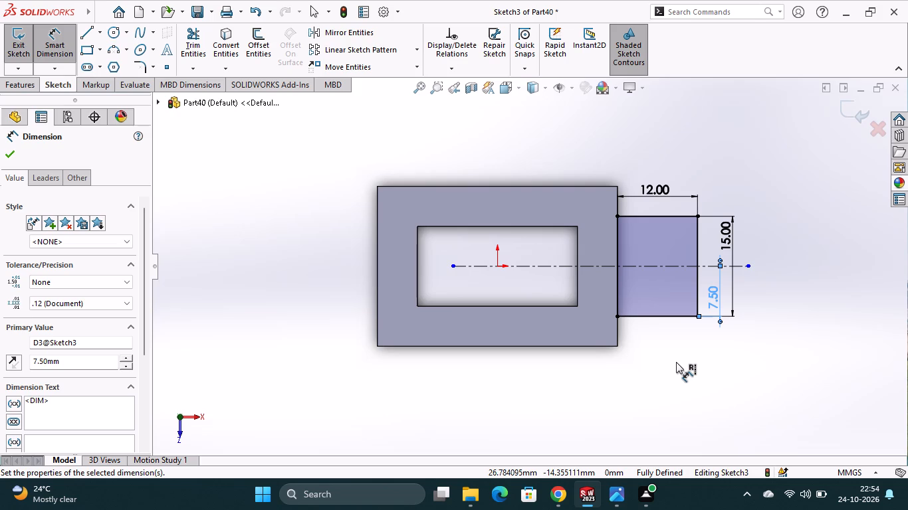
Extrude the rectangle as a Blind boss 36 mm in the reversed direction, down alongside the block, with Merge result on.
click(24, 88)
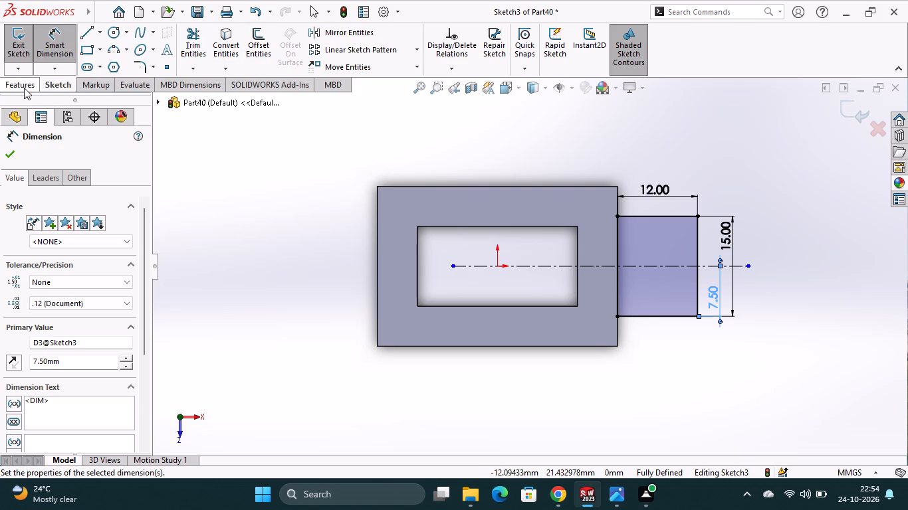
click(39, 66)
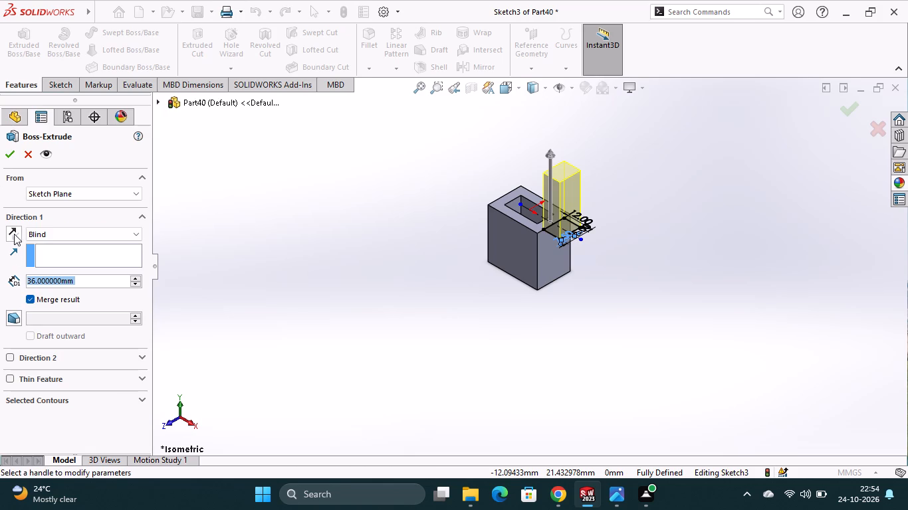
click(14, 232)
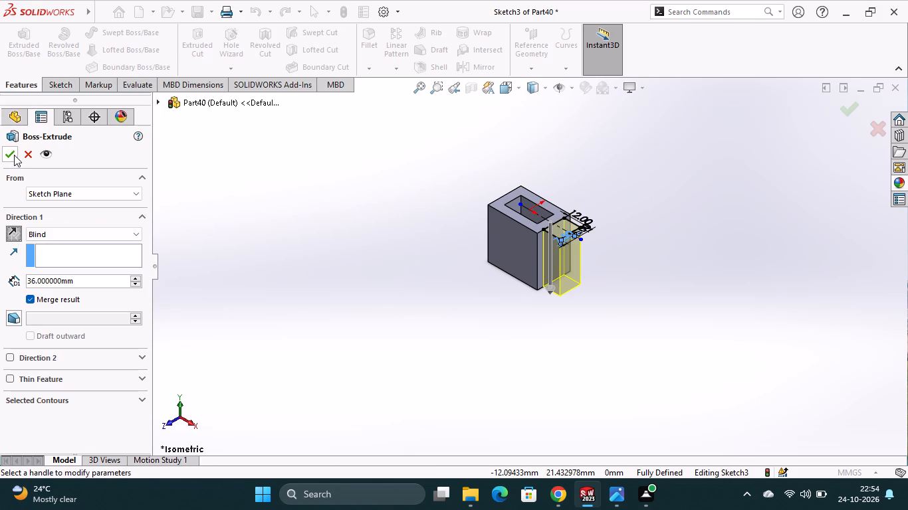
click(14, 155)
click(502, 303)
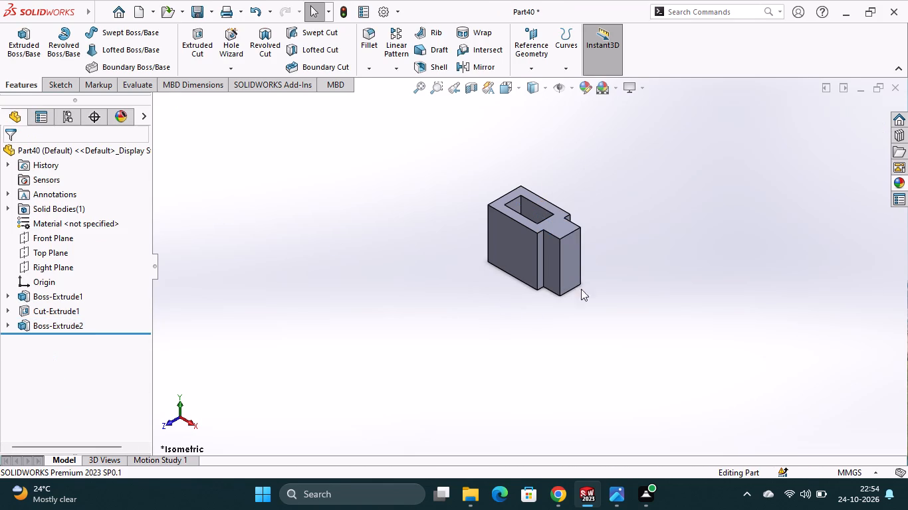
On the extension's front side face, sketch a circle of about 33 mm radius centered on the face's top outer corner.
click(554, 269)
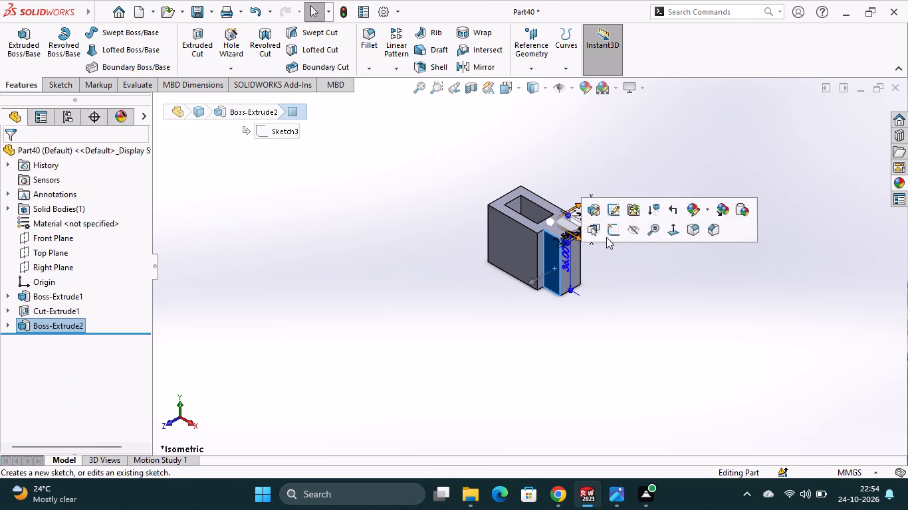
click(612, 232)
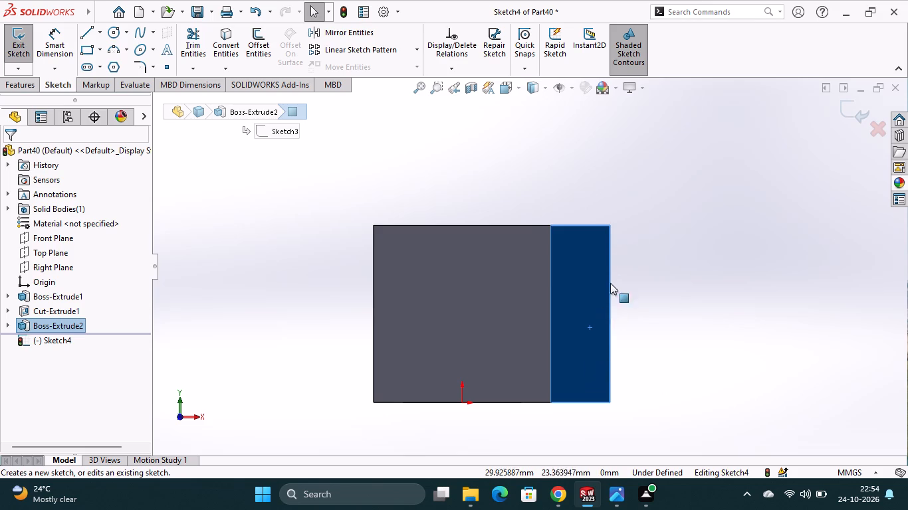
click(115, 31)
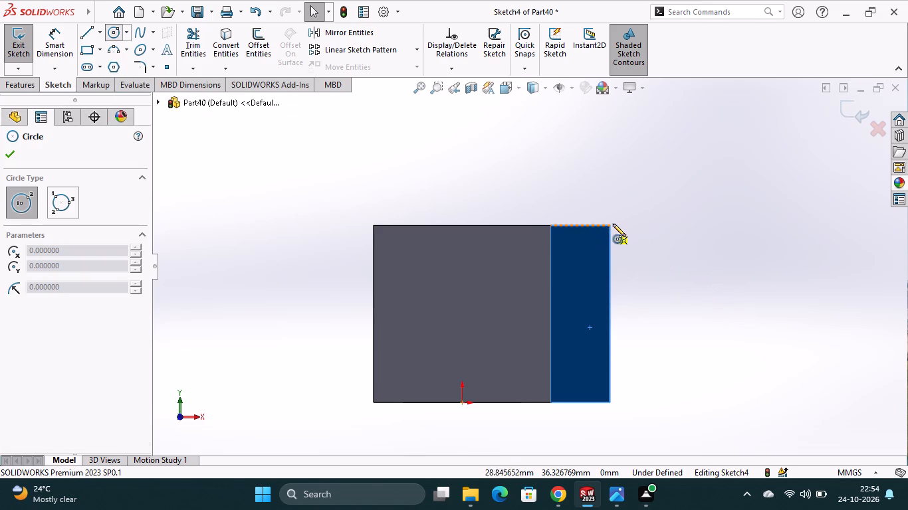
click(608, 225)
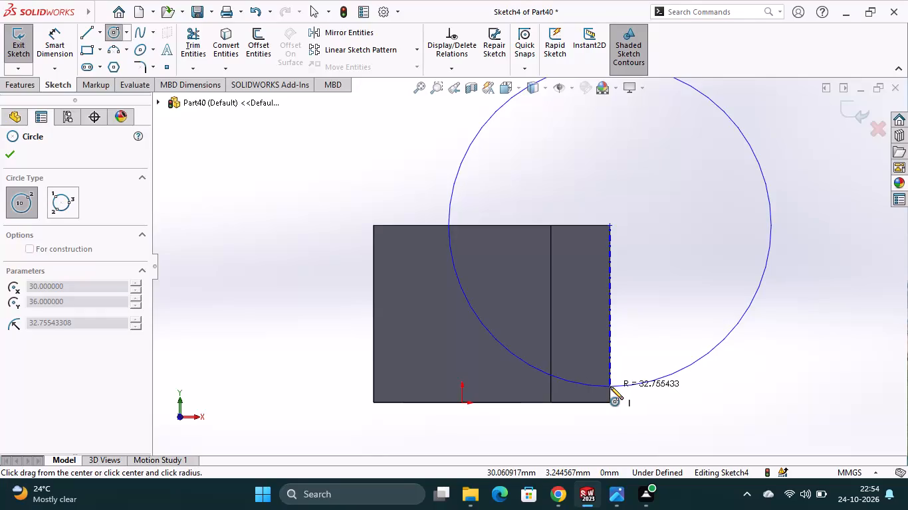
click(610, 386)
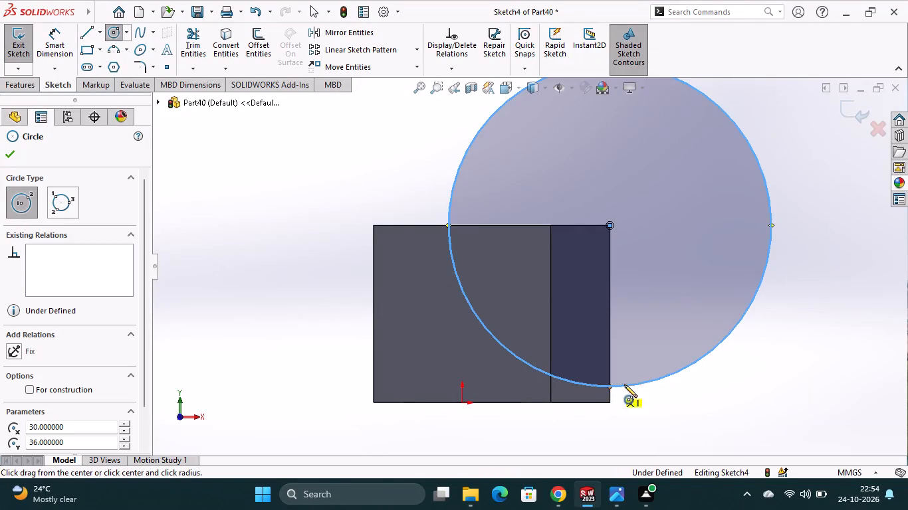
key(Escape)
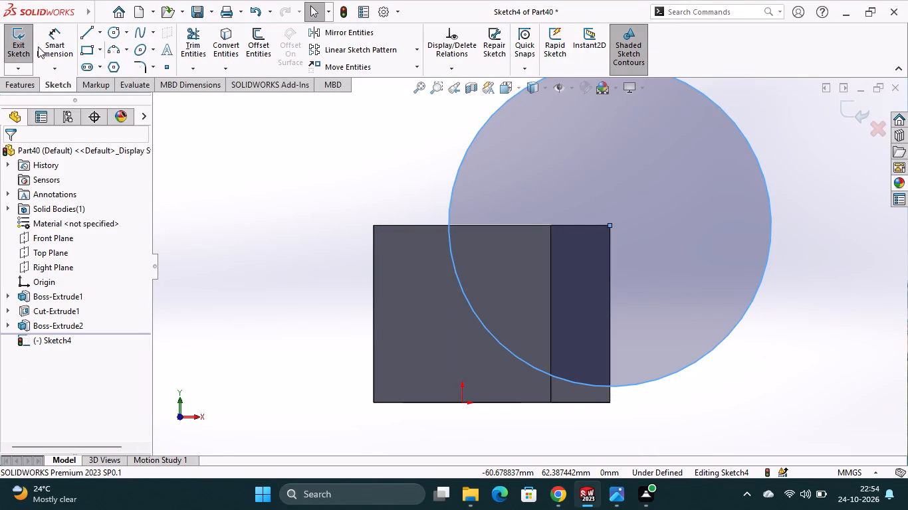
Dimension the circle's diameter as 64 mm.
click(56, 35)
click(679, 373)
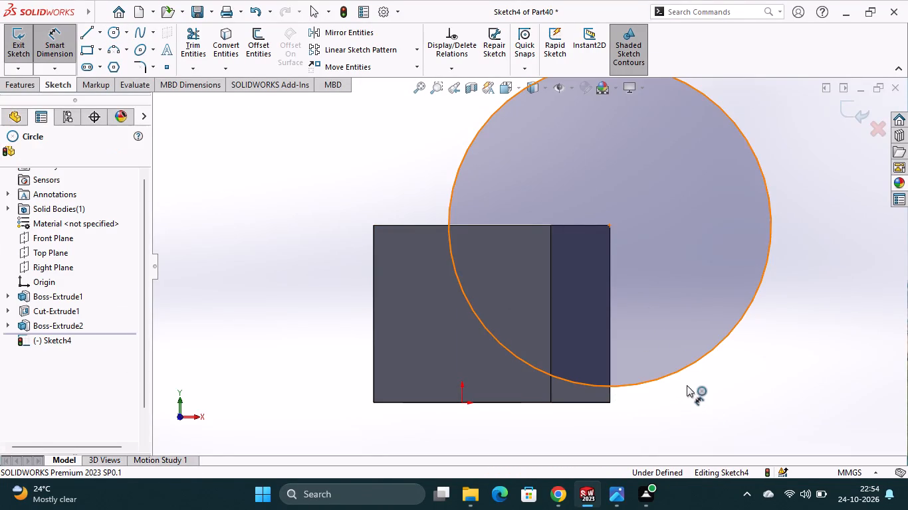
click(687, 386)
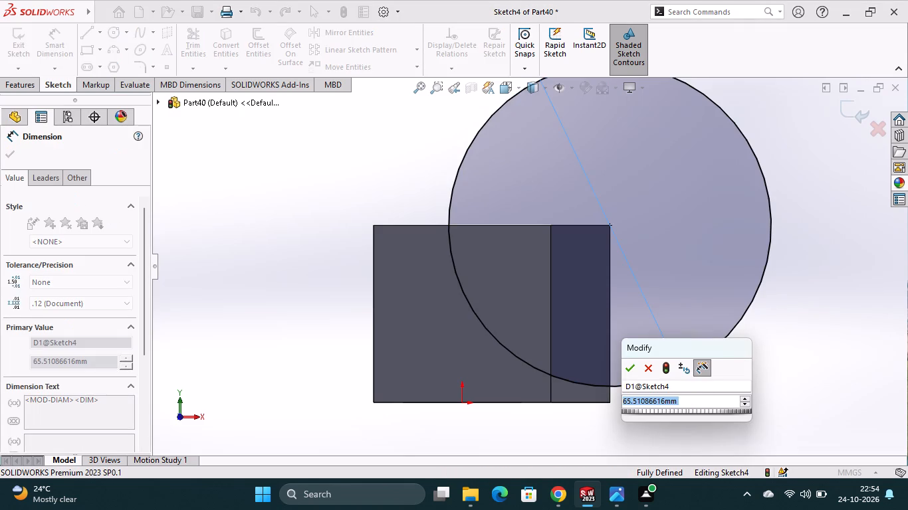
key(6)
key(4)
key(Return)
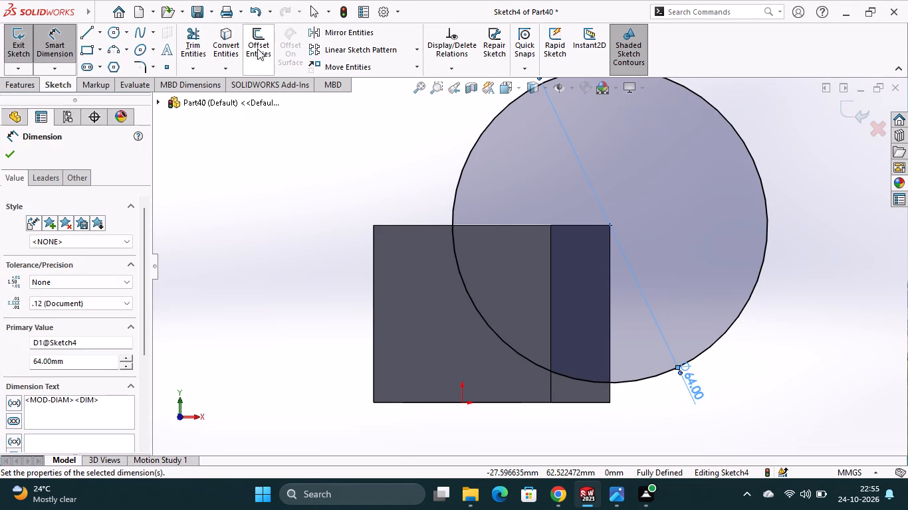
Convert the extension's outer vertical edge and top edge and the block's top edge into sketch lines.
click(229, 37)
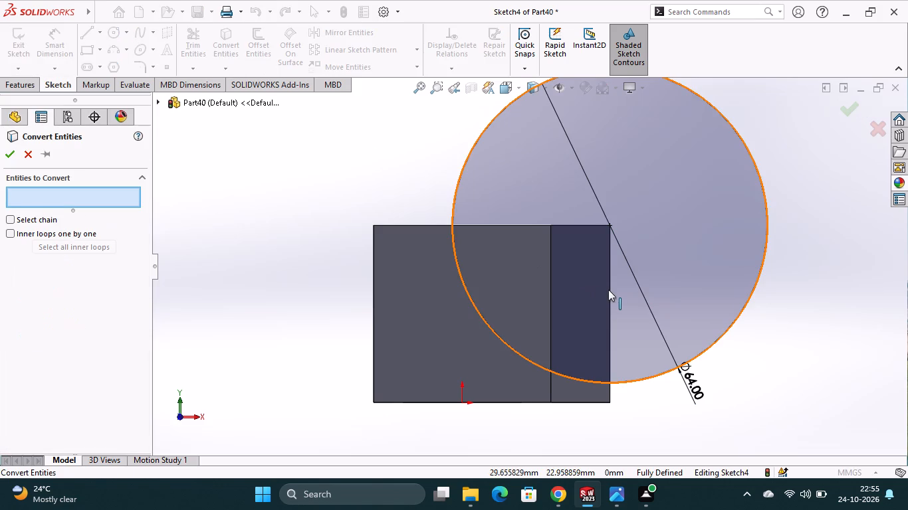
click(608, 290)
click(583, 224)
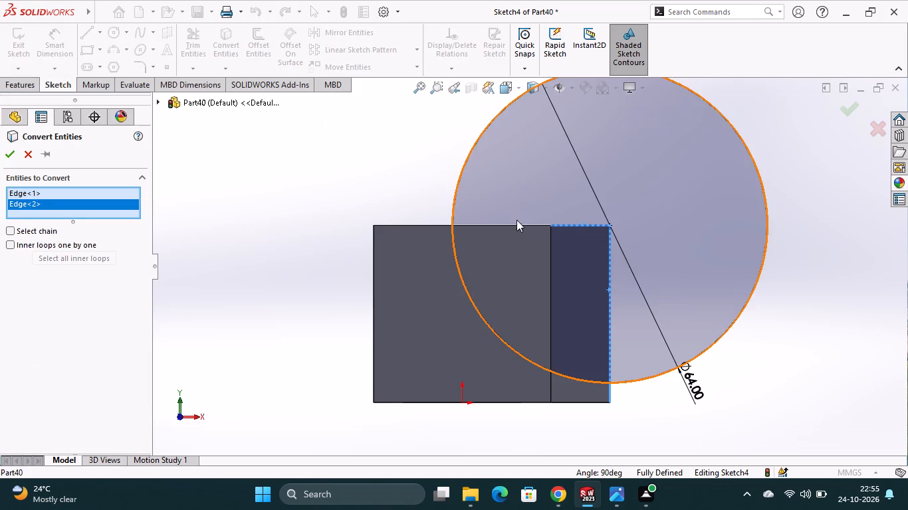
click(520, 225)
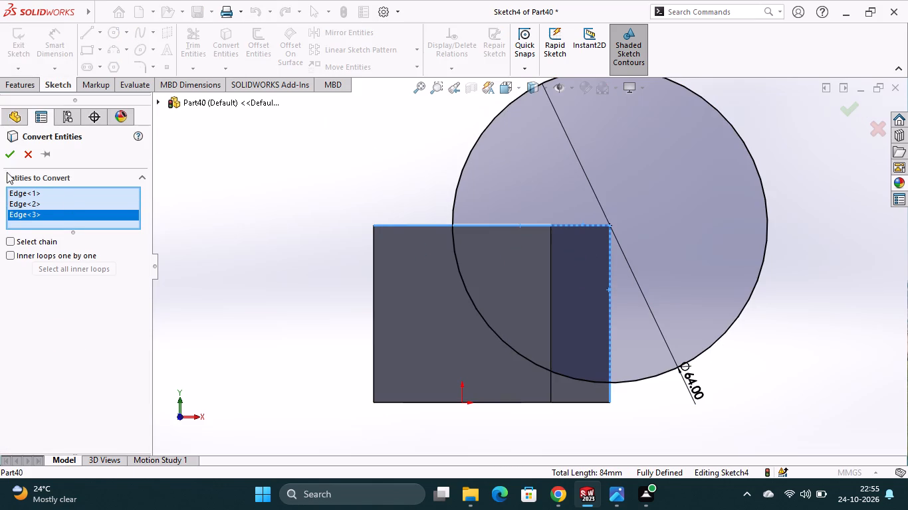
click(19, 155)
click(9, 155)
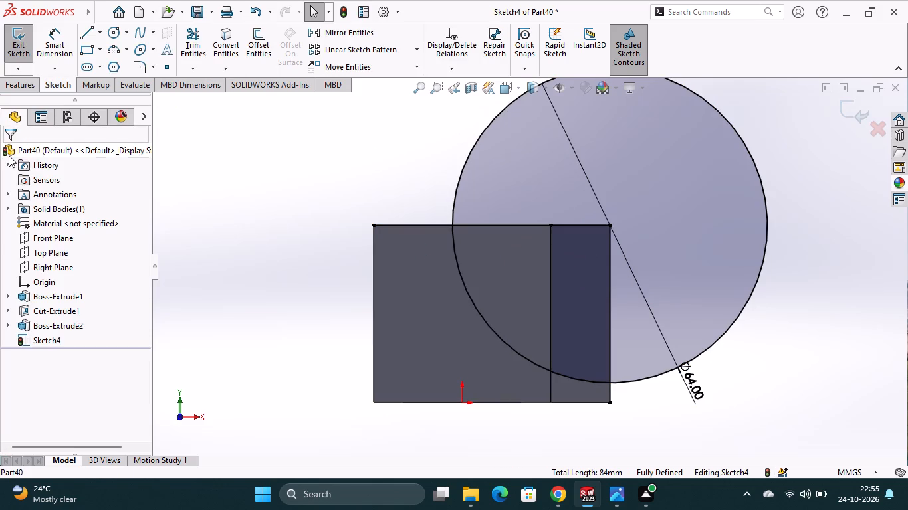
Extend the converted top line of the extension outward to the far side of the circle using Extend Entities.
click(199, 46)
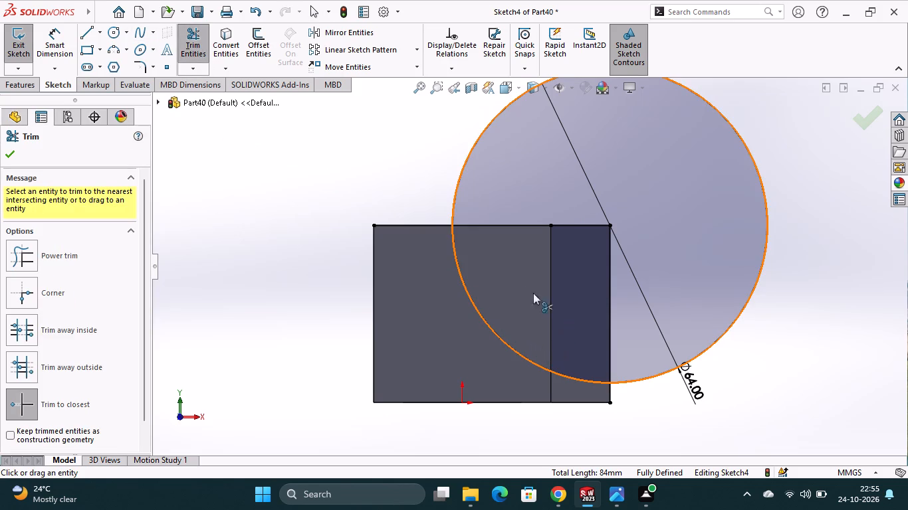
click(190, 67)
click(203, 95)
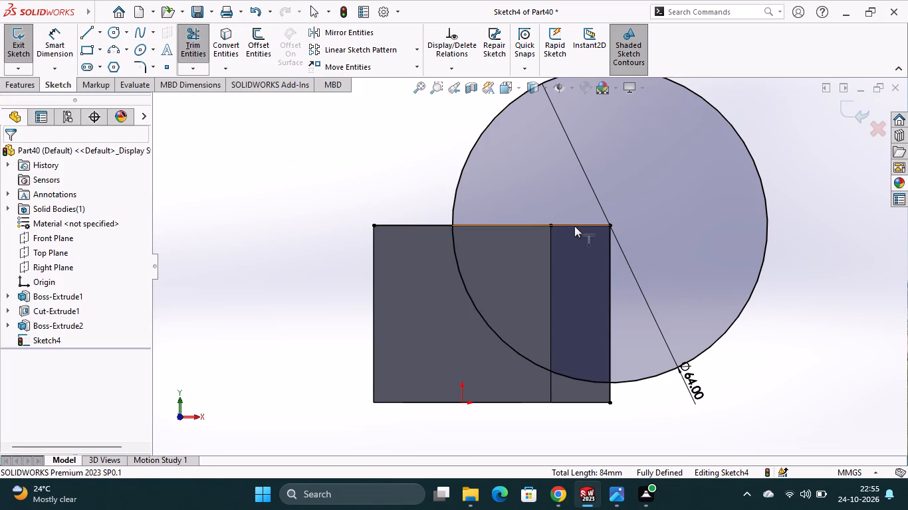
click(576, 226)
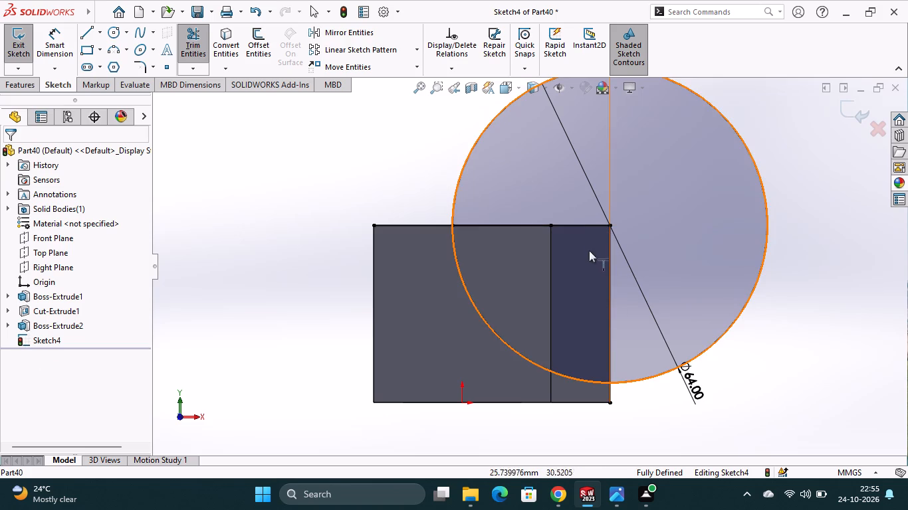
click(602, 223)
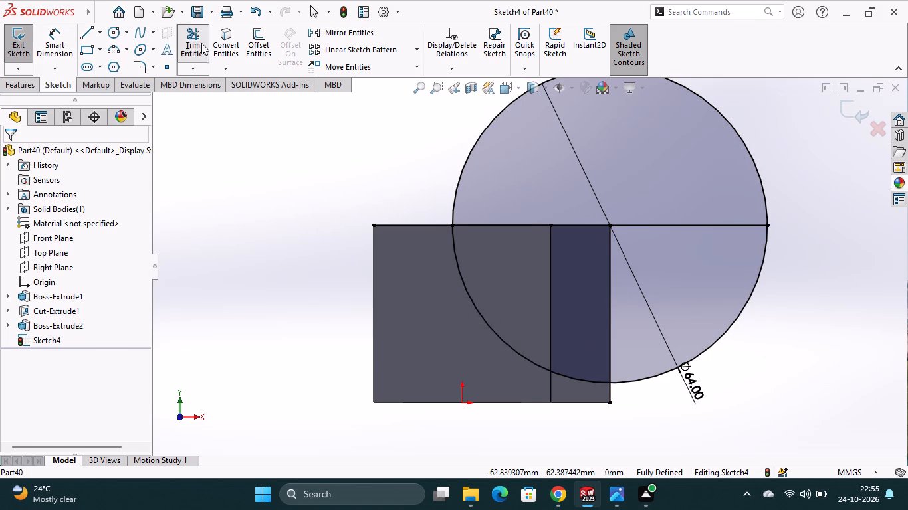
Trim the circle and the surplus converted lines, leaving only the closed lower outer quarter-circle profile beside the extension.
drag(192, 41, 195, 47)
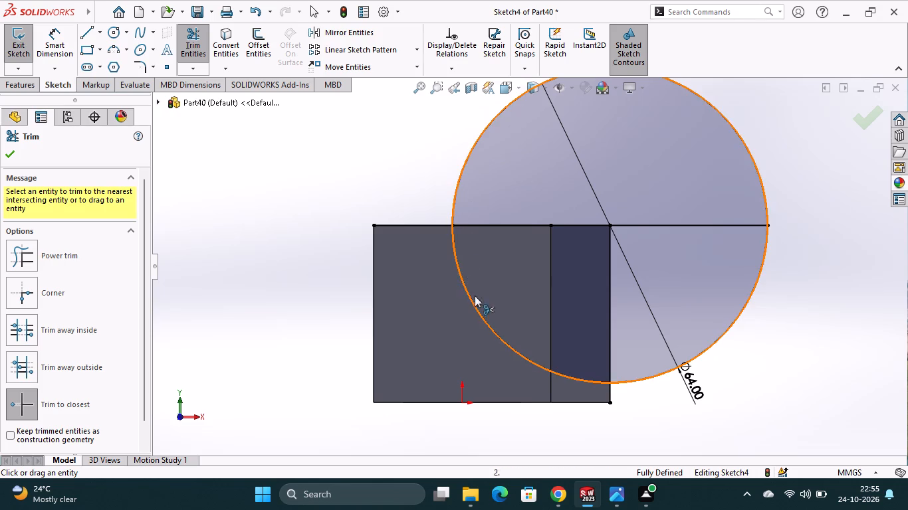
click(505, 344)
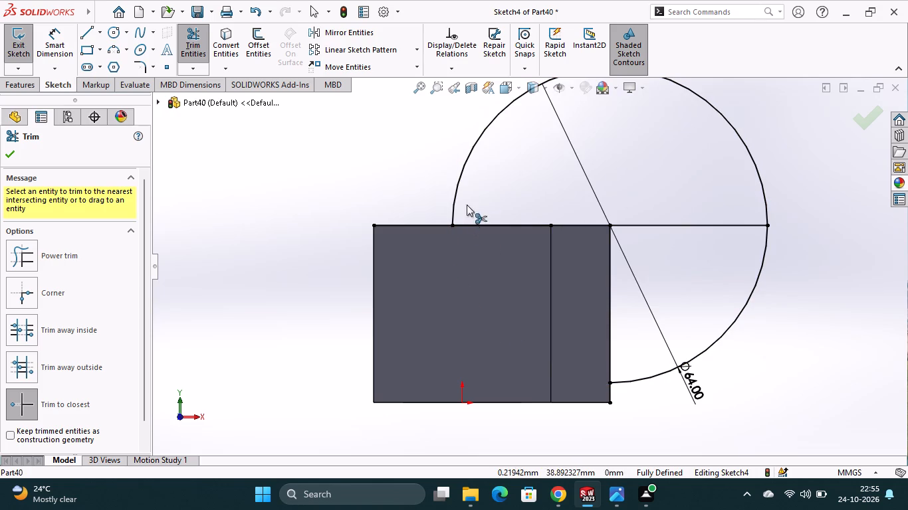
click(463, 167)
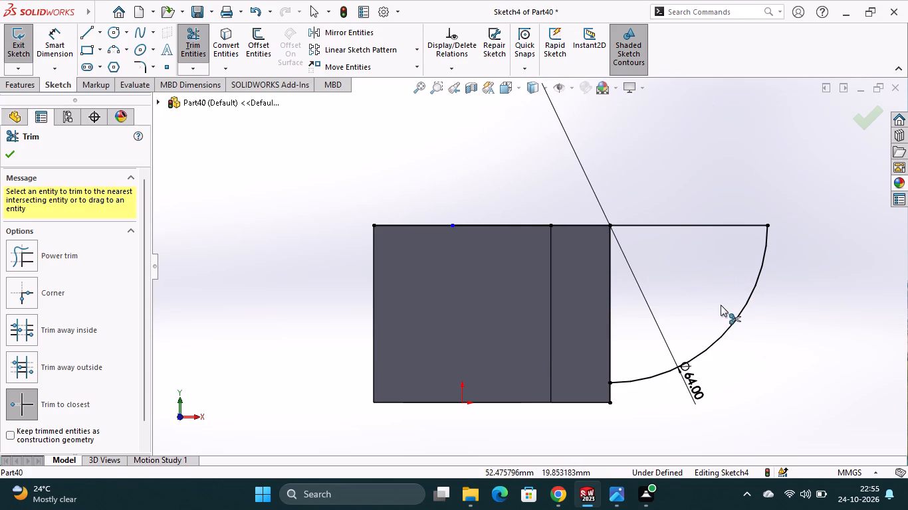
click(608, 394)
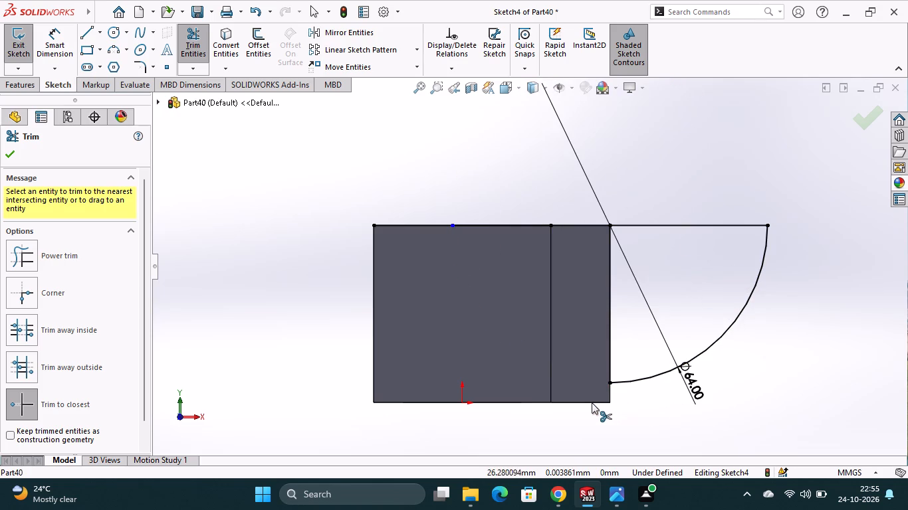
click(590, 402)
click(463, 226)
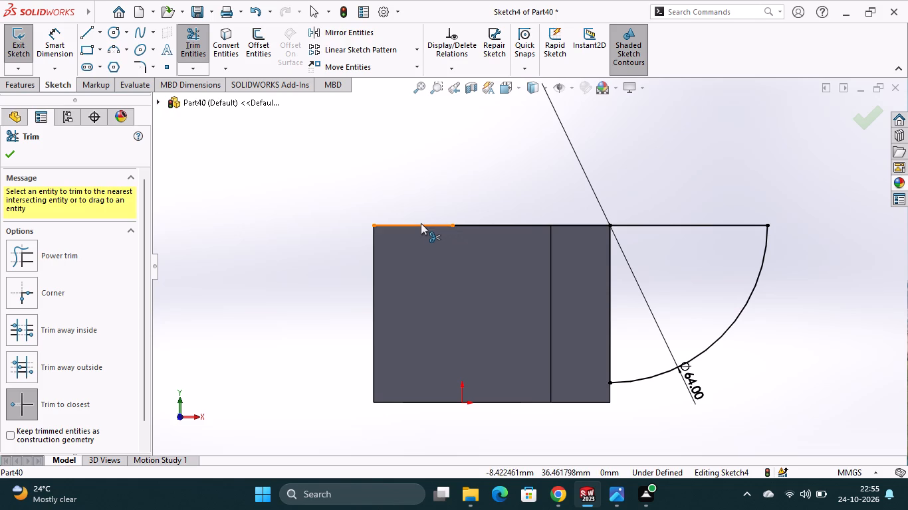
click(421, 223)
click(504, 224)
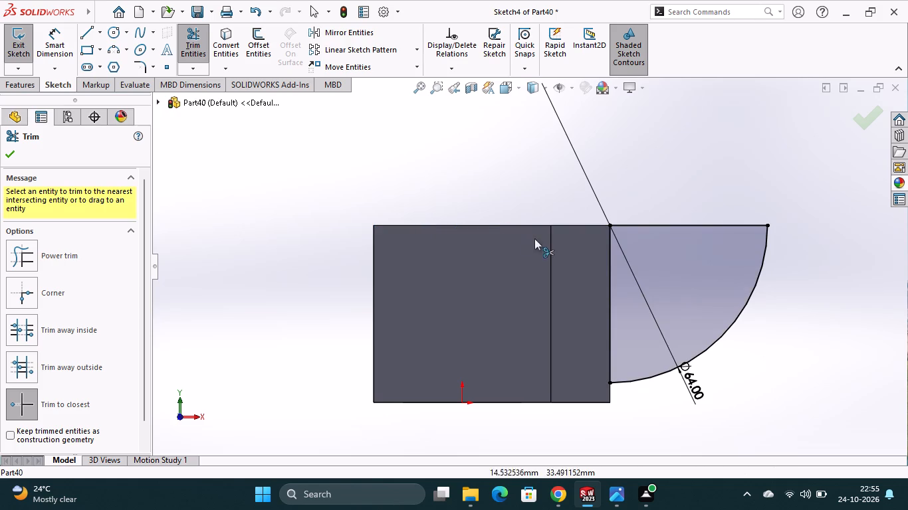
Extrude the quarter-circle profile 15 mm as a boss in the reversed direction, merged with the body.
click(4, 79)
click(27, 47)
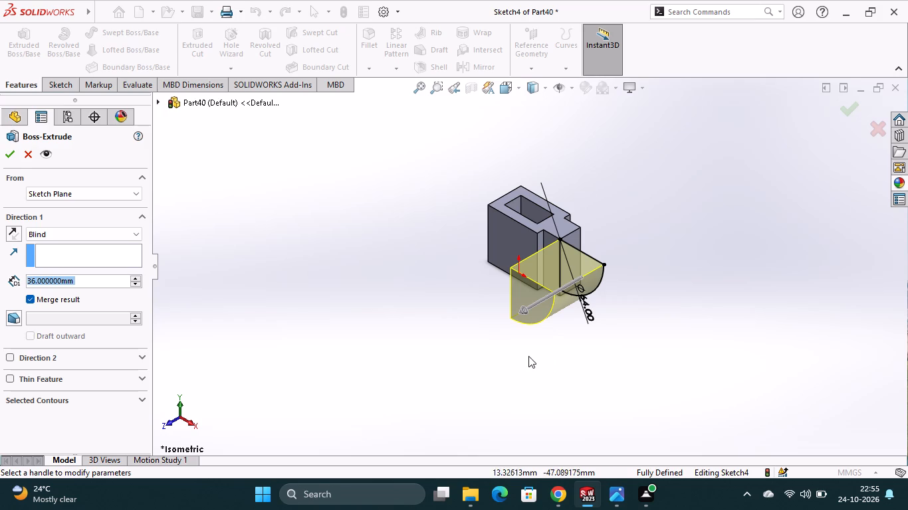
click(17, 232)
drag(86, 281, 86, 281)
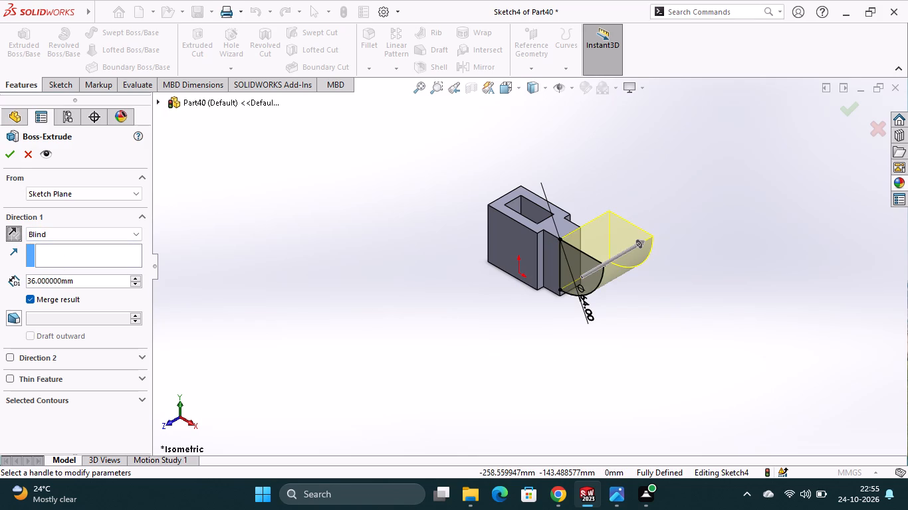
drag(86, 281, 16, 278)
text(15)
key(Return)
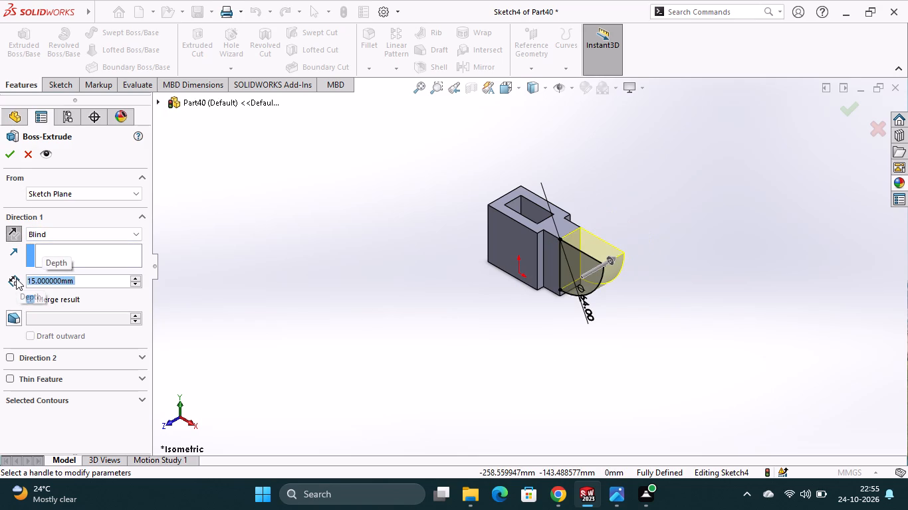
click(8, 156)
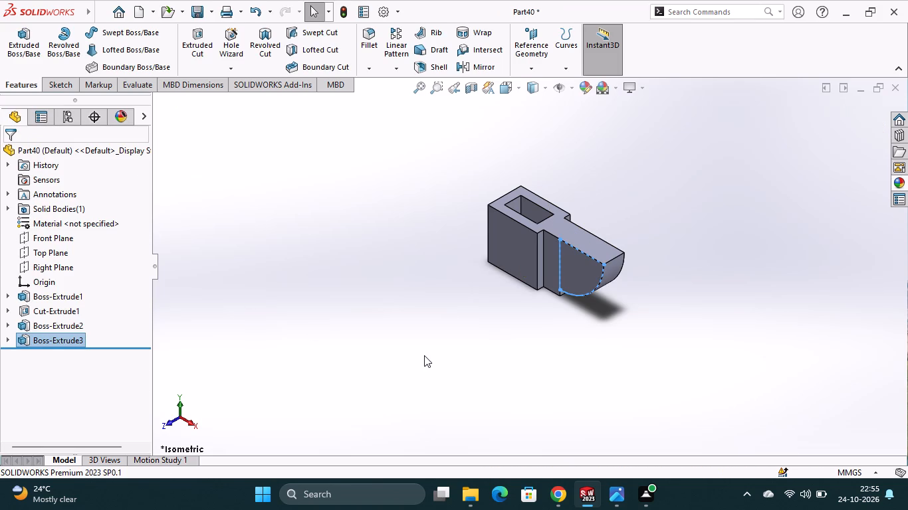
On the part's top face, sketch a corner rectangle about 31 × 15 mm from the arm's outer corner across its full width.
click(608, 252)
click(669, 219)
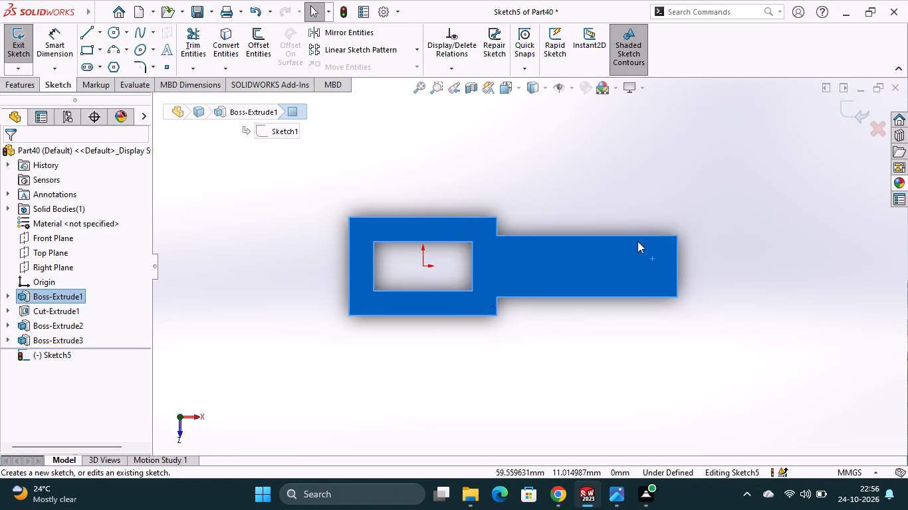
click(100, 52)
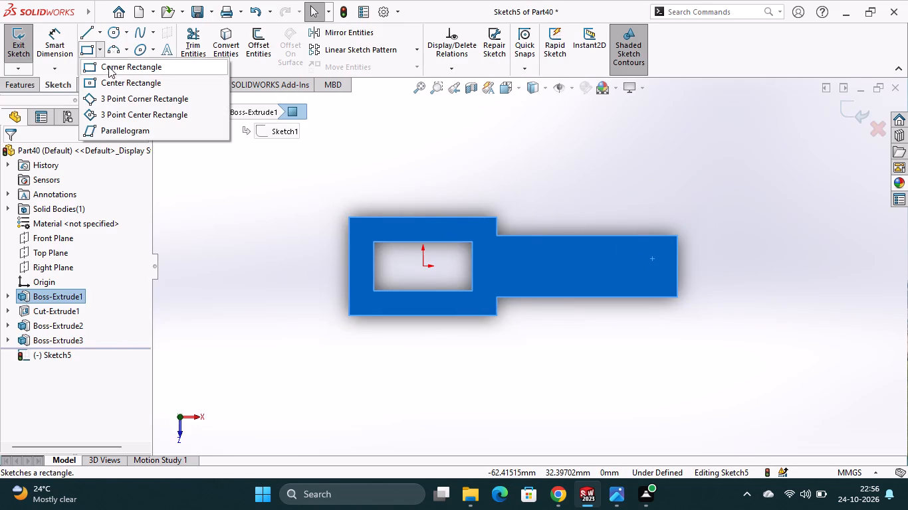
click(108, 66)
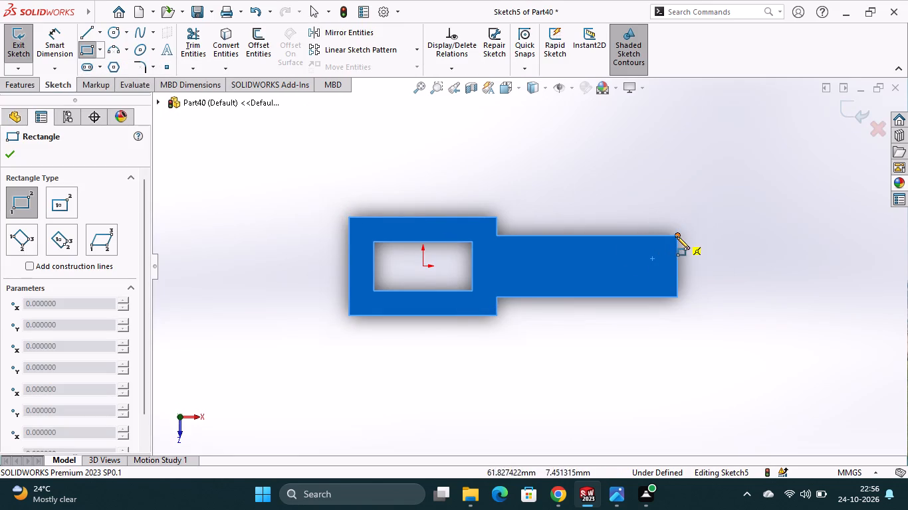
click(677, 236)
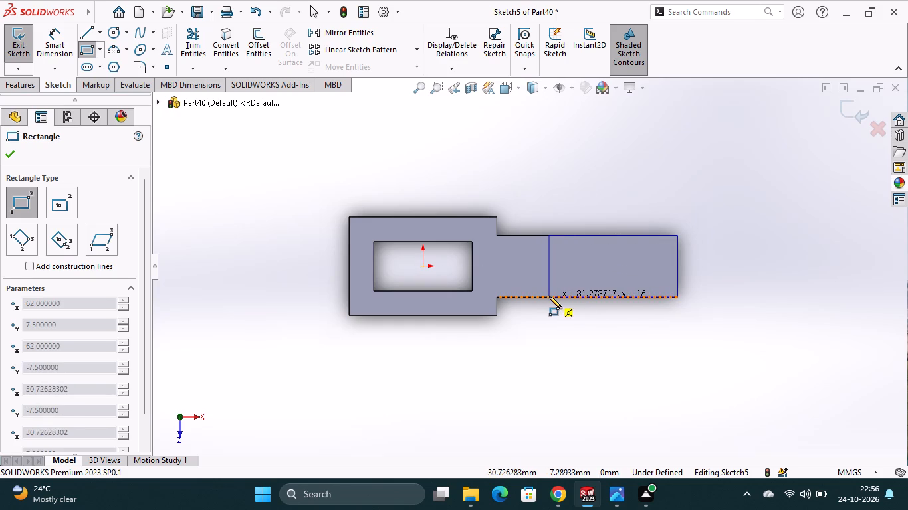
click(550, 296)
key(Escape)
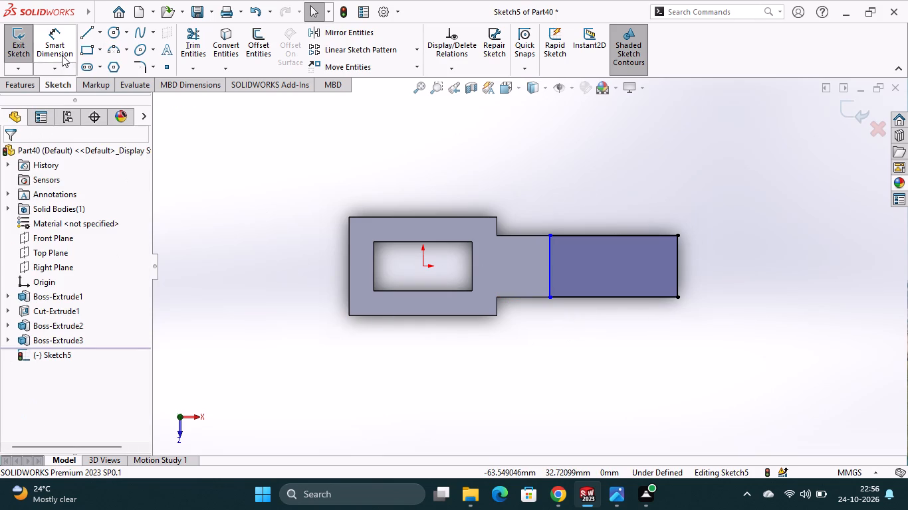
Dimension the rectangle's long side as 14+14+2 (30 mm) and add a dimension to its outer short side.
click(62, 55)
click(610, 235)
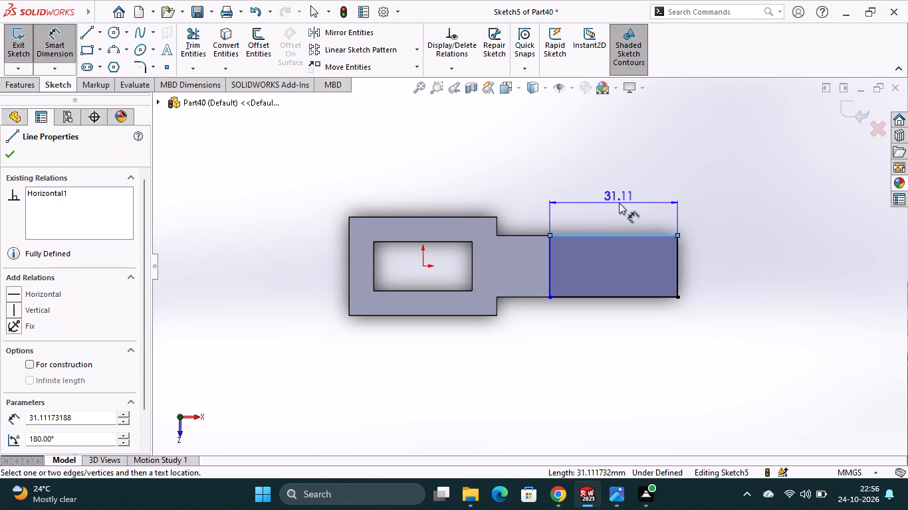
click(619, 203)
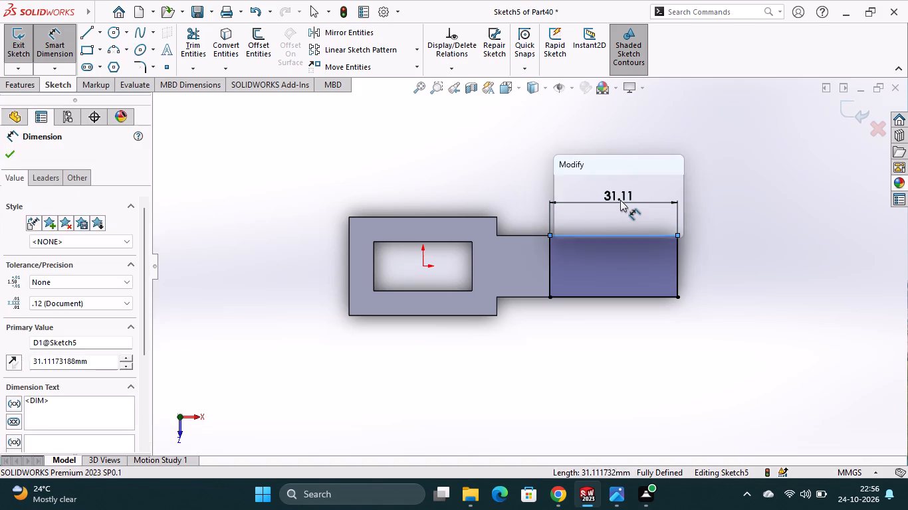
text(14)
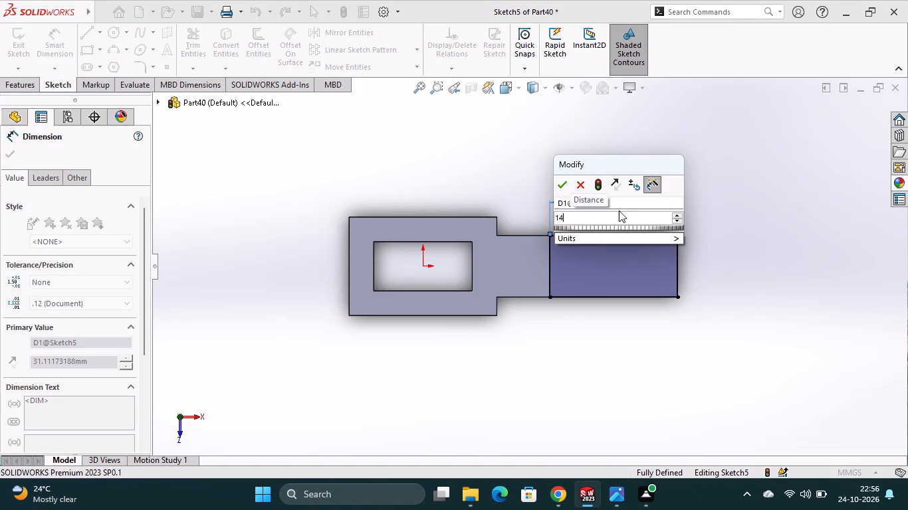
key(shift+plus)
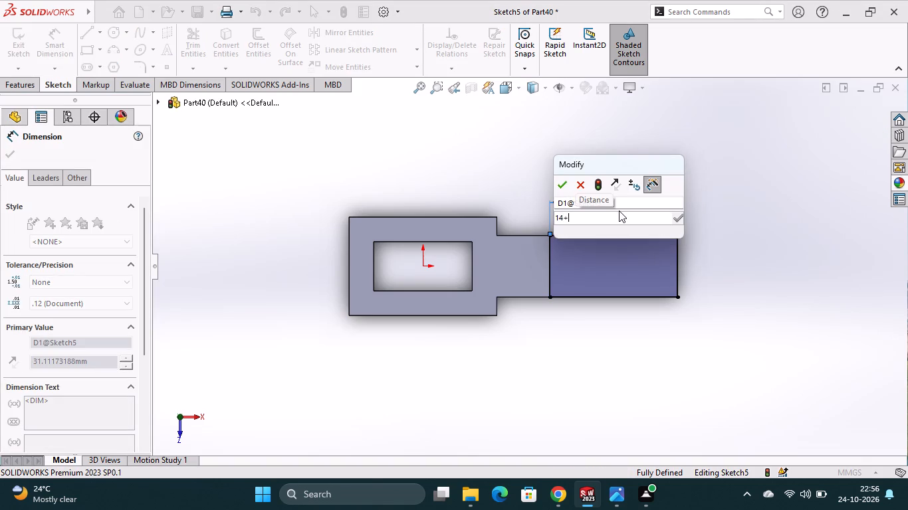
text(14)
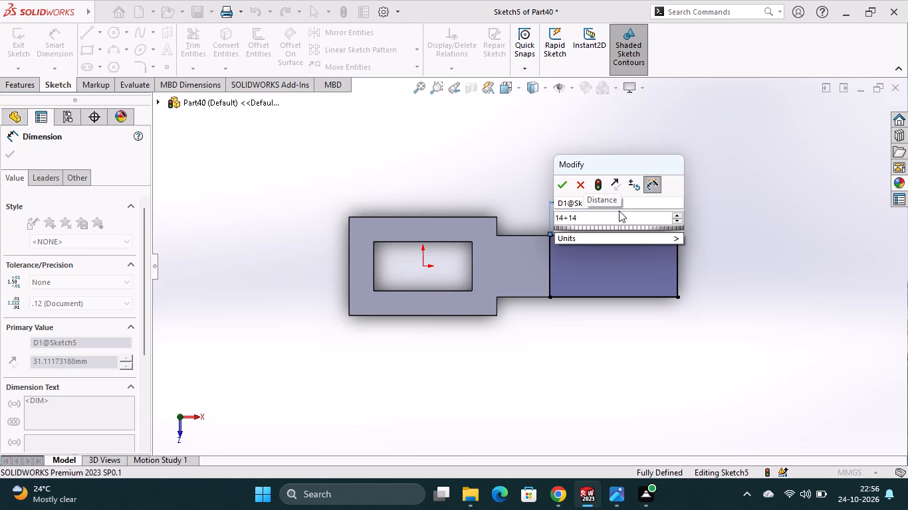
key(shift+plus)
key(2)
key(Return)
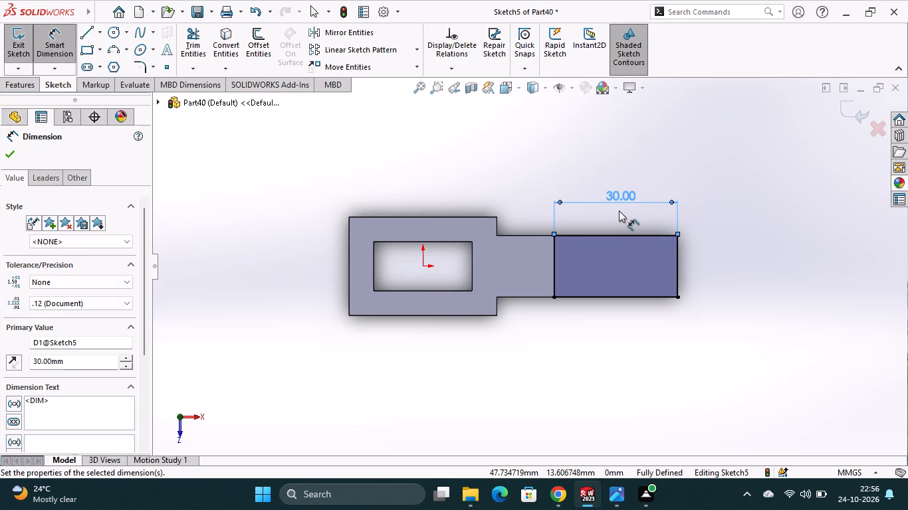
click(675, 267)
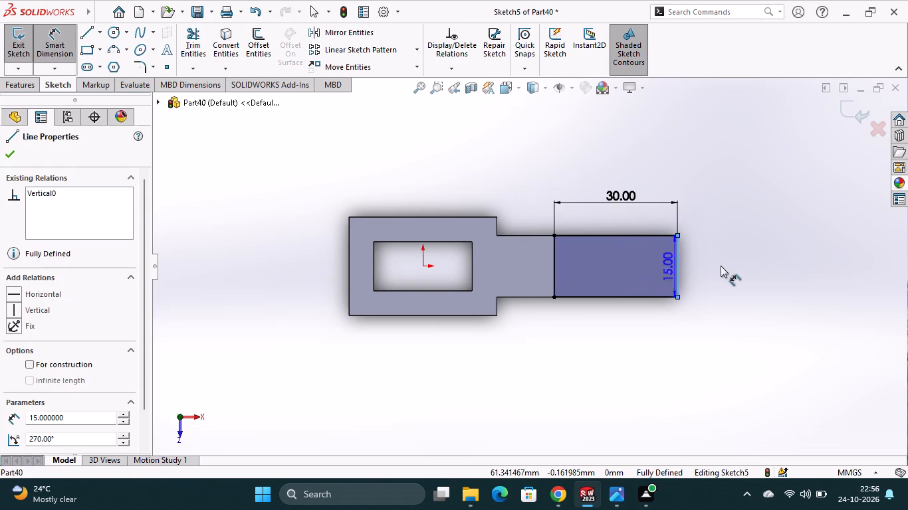
click(712, 266)
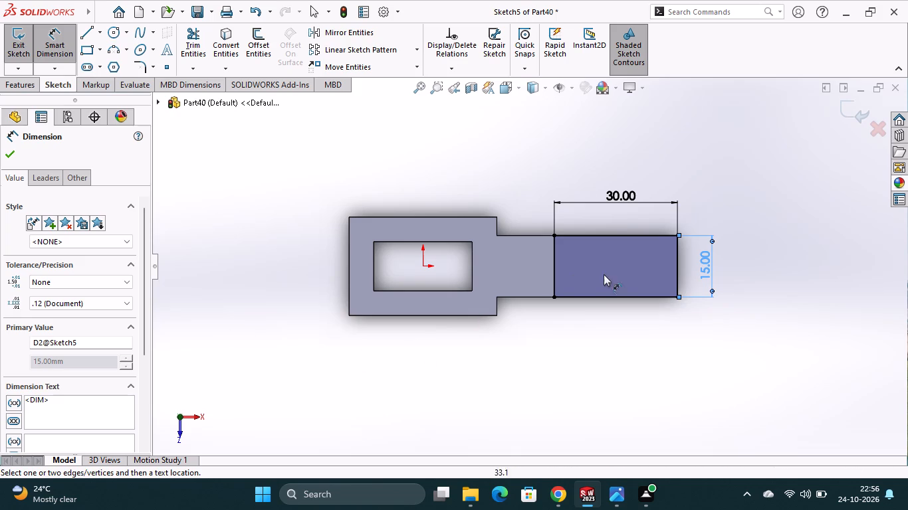
Extrude the rectangle upward as a boss with a blind depth of 76-36 (40 mm).
click(20, 82)
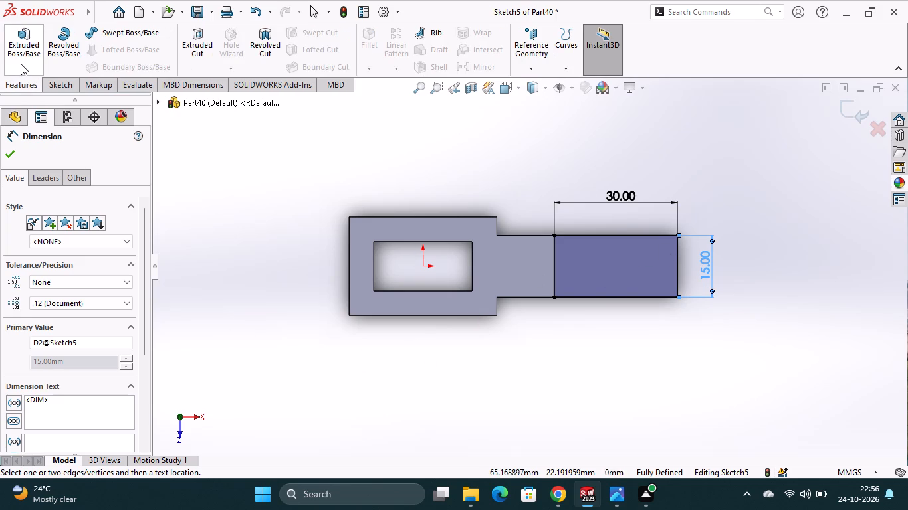
click(21, 64)
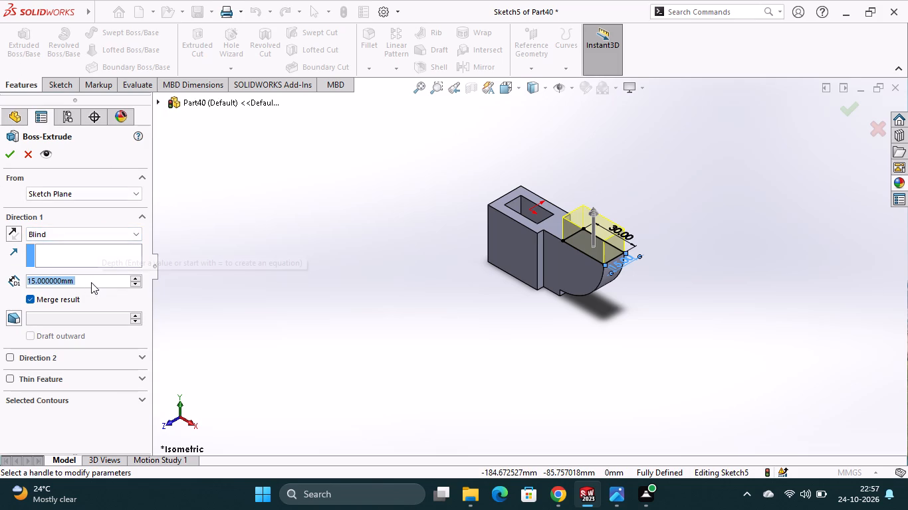
text(76)
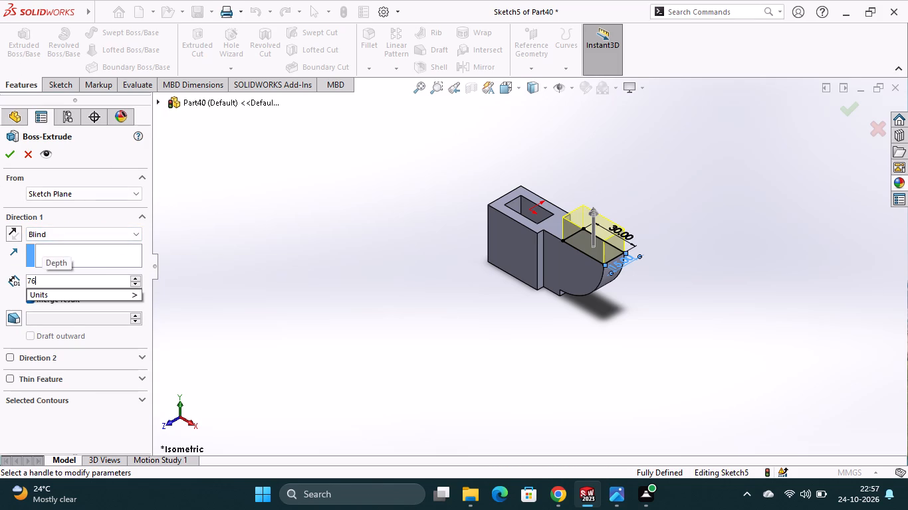
key(minus)
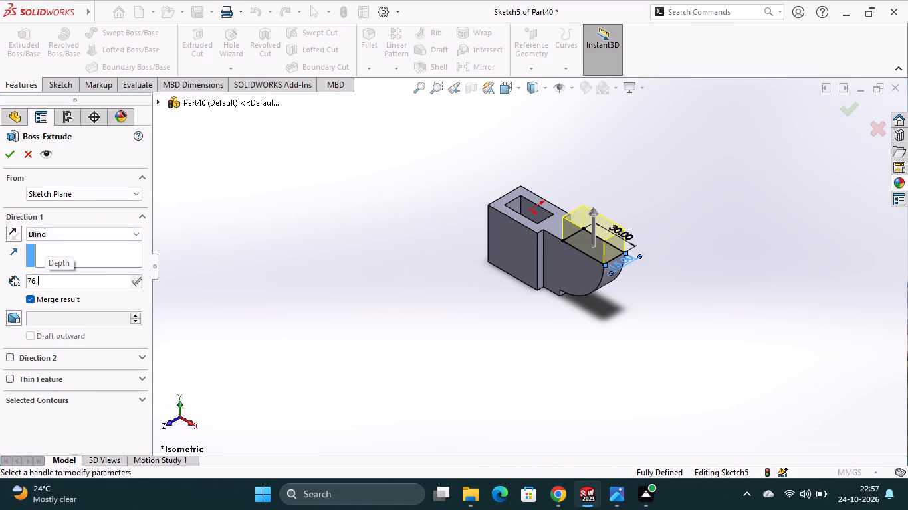
text(36)
key(Return)
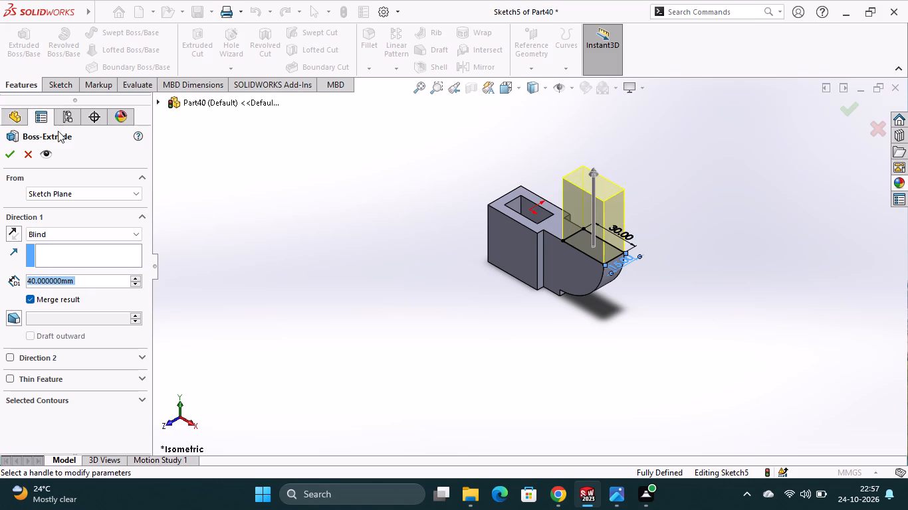
click(5, 157)
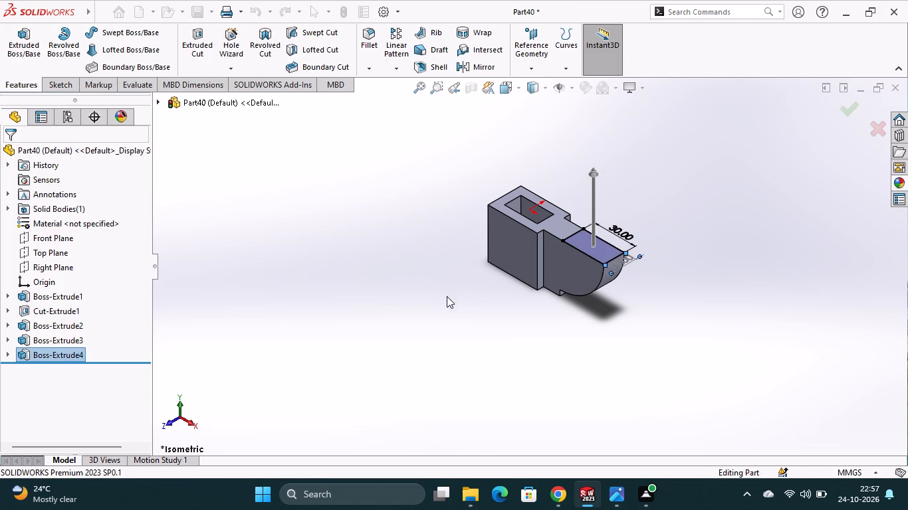
click(448, 302)
Start a sketch on the arm's front face and draw a horizontal centerline about 50 mm long across the upright.
click(584, 230)
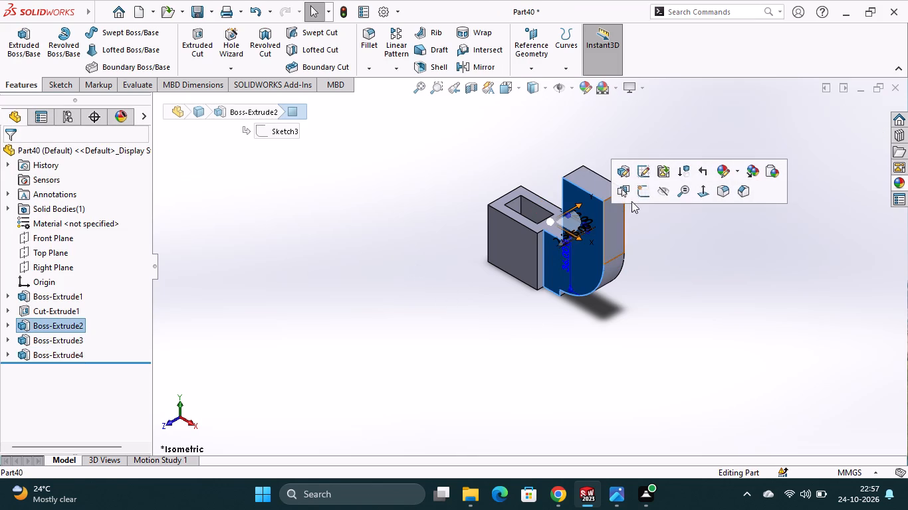
click(645, 192)
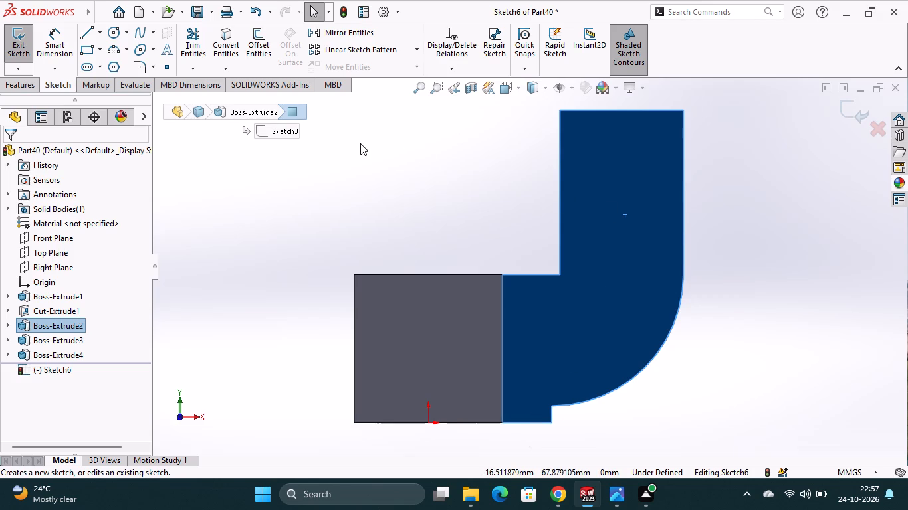
click(102, 29)
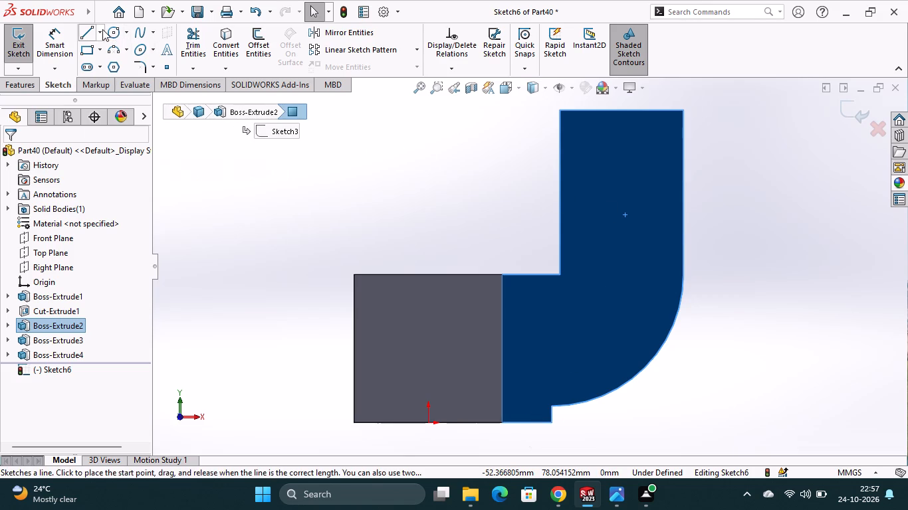
click(96, 62)
click(524, 178)
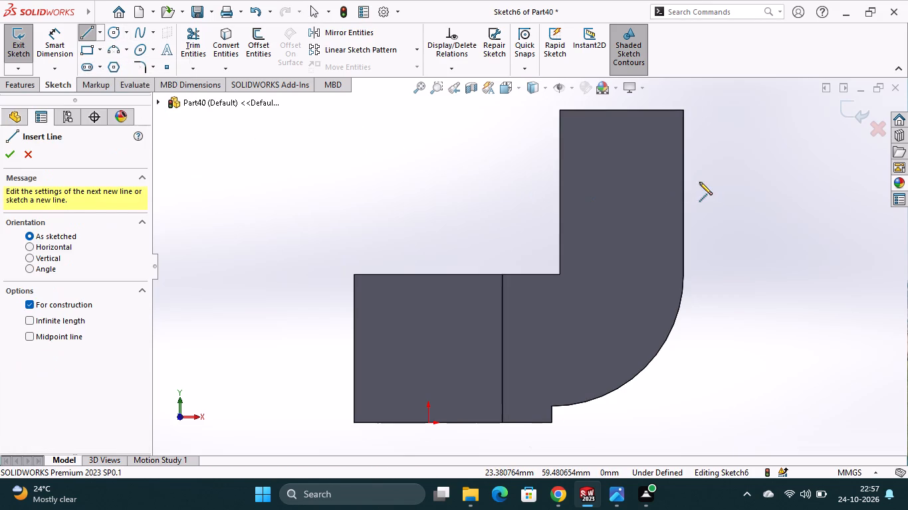
click(729, 179)
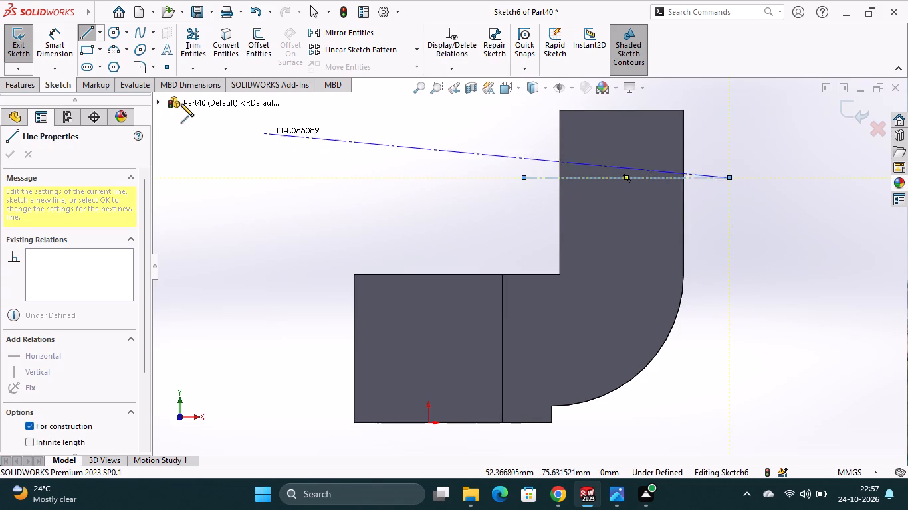
Dimension the distance from the upright's top edge to the horizontal centerline as 24 mm.
click(52, 43)
click(602, 108)
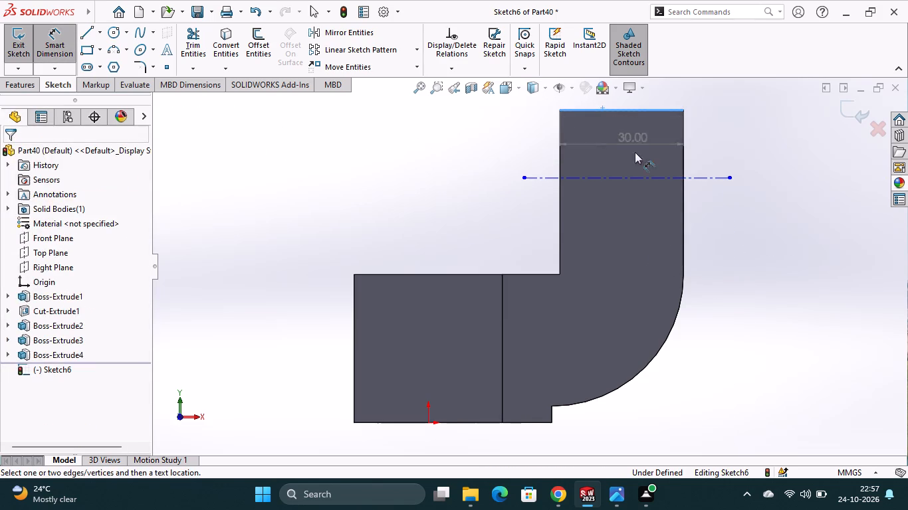
click(632, 177)
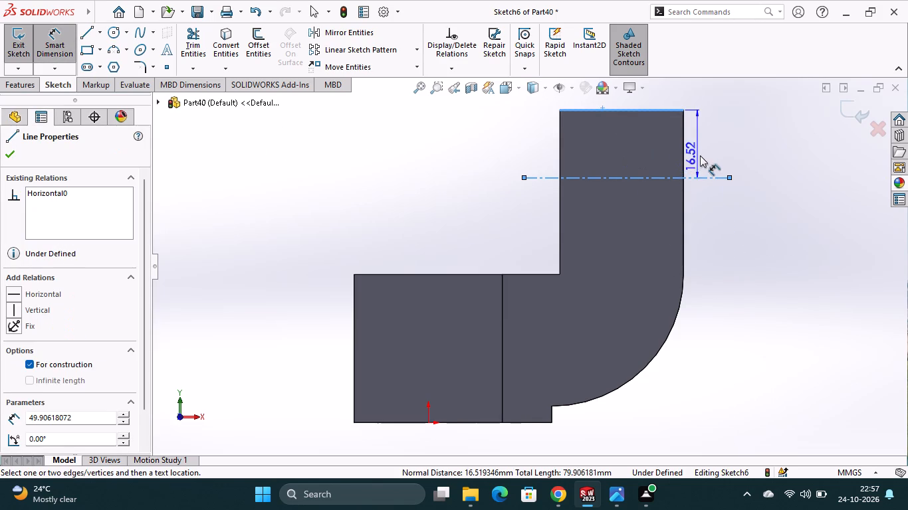
click(703, 152)
text(24)
key(Return)
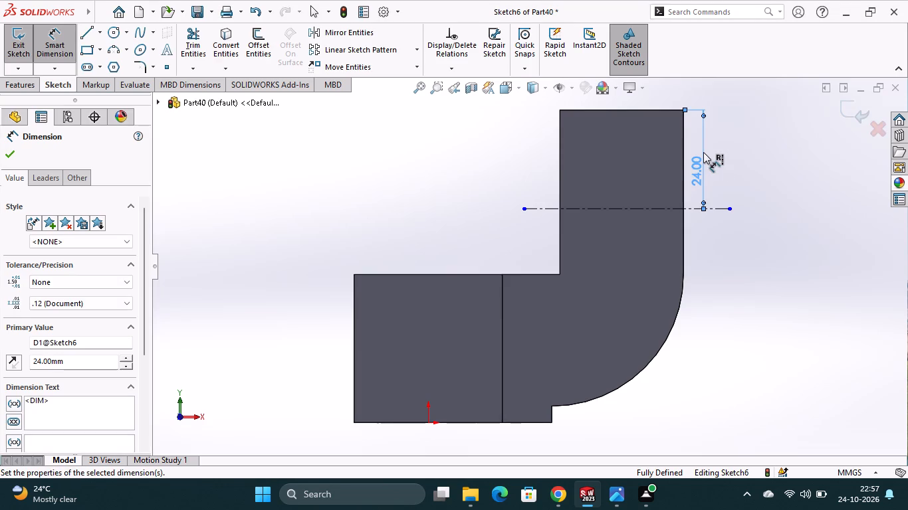
Draw a vertical centerline about 32.5 mm long from the midpoint of the upright's top edge down past the horizontal centerline.
click(98, 34)
click(160, 70)
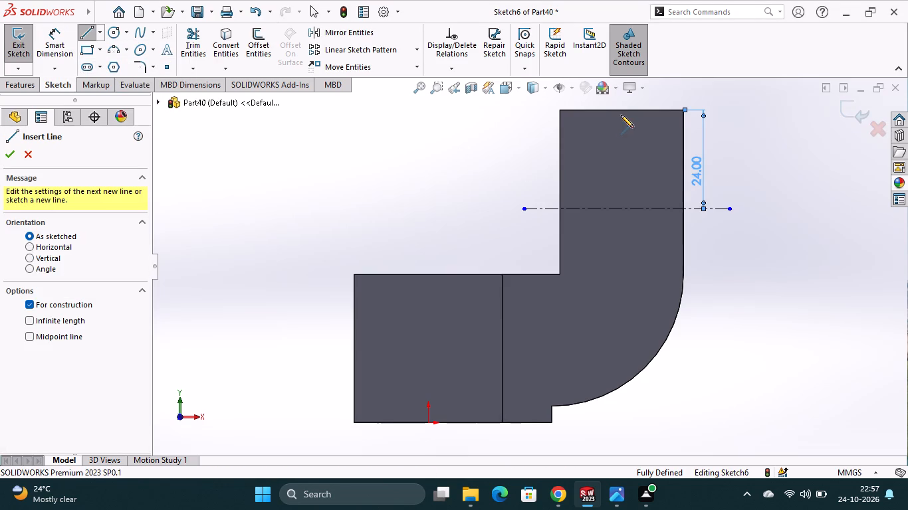
click(619, 108)
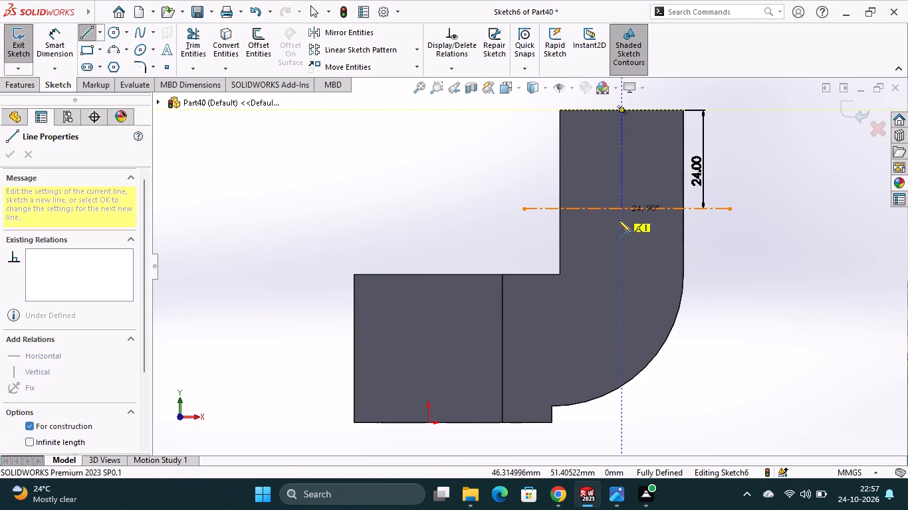
click(623, 244)
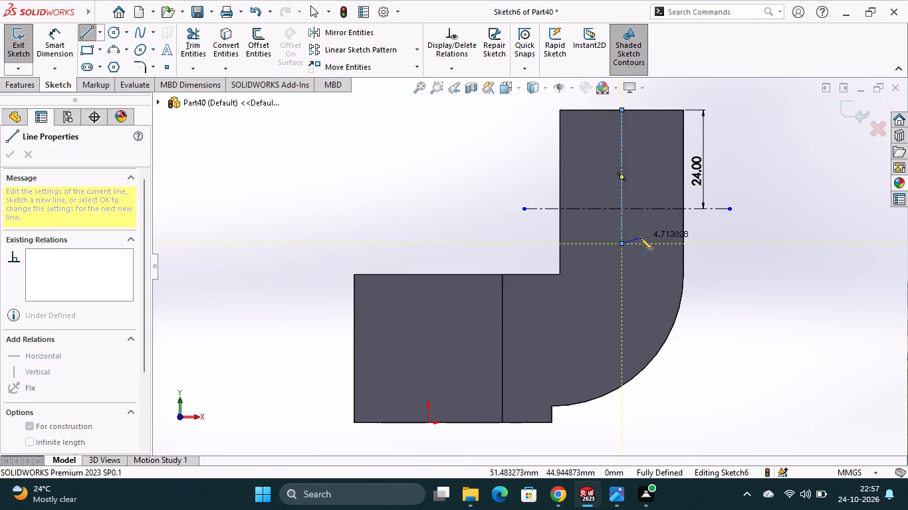
key(Escape)
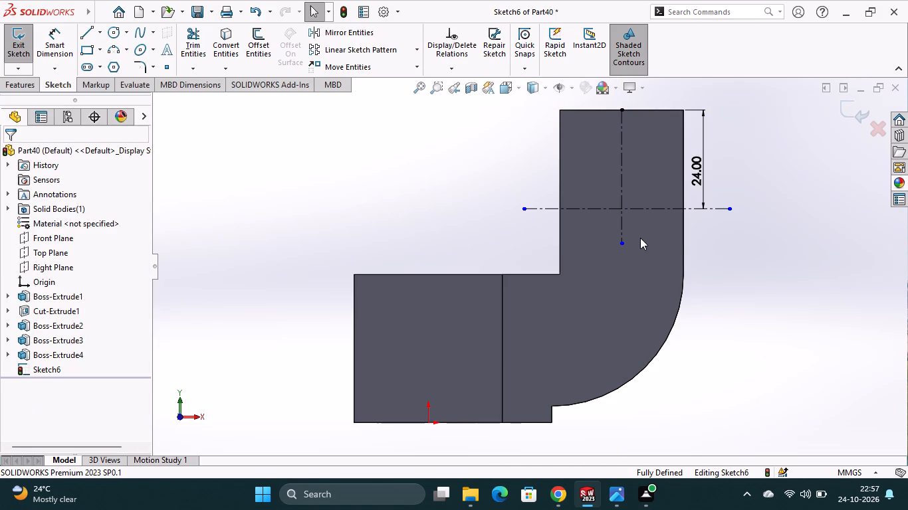
Sketch a circle centred on the intersection of the two centerlines and dimension its diameter as 18 mm.
click(116, 31)
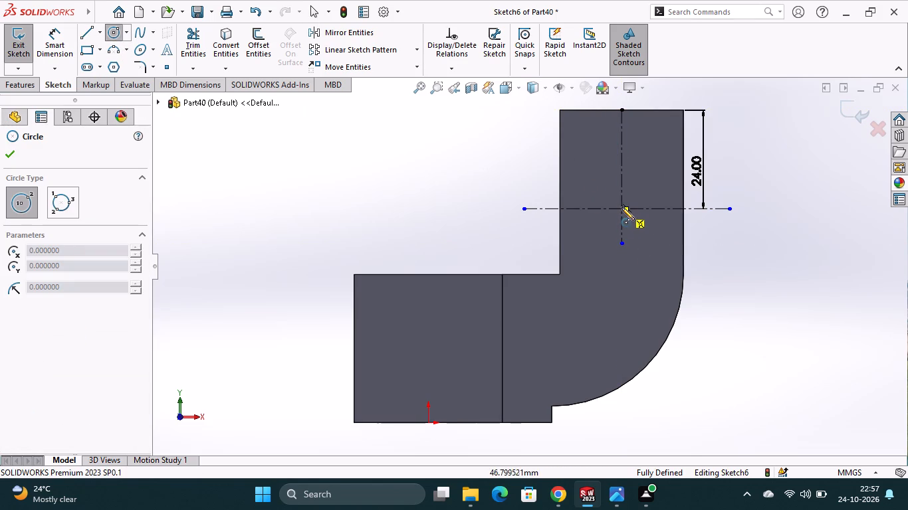
click(622, 208)
click(643, 268)
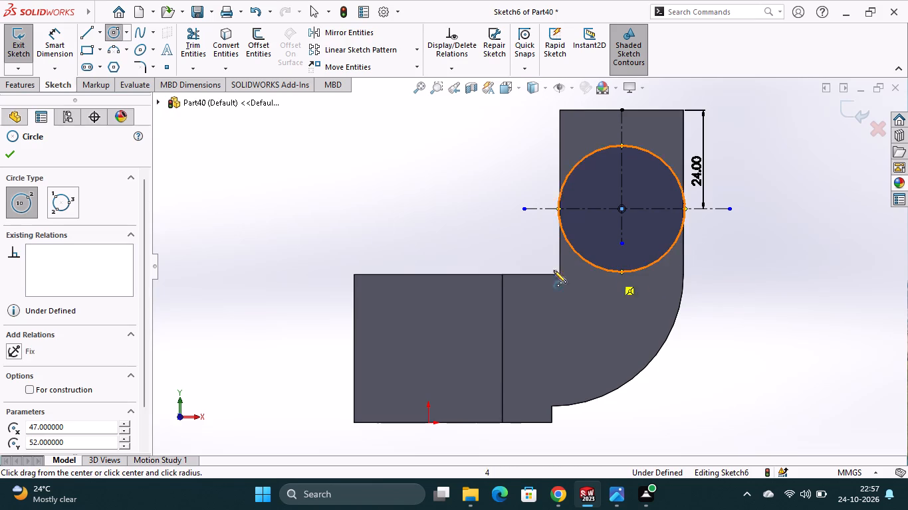
click(59, 41)
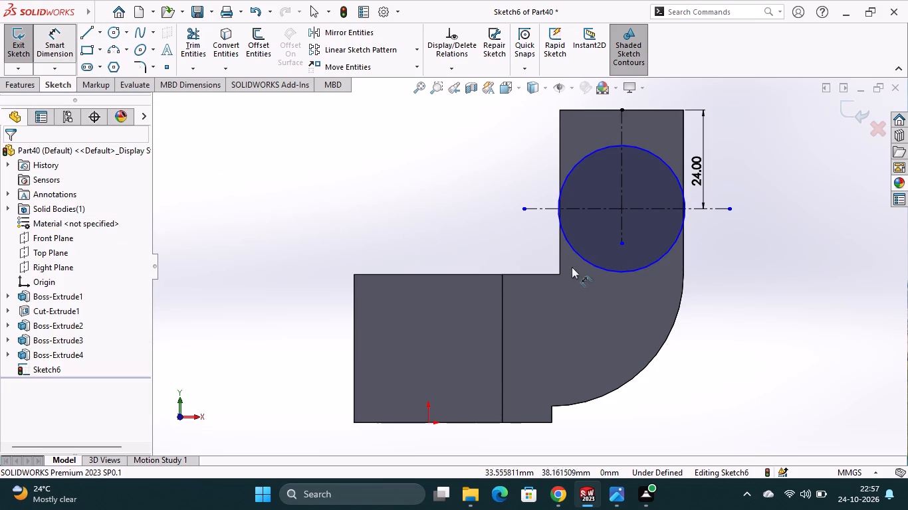
click(627, 271)
click(631, 296)
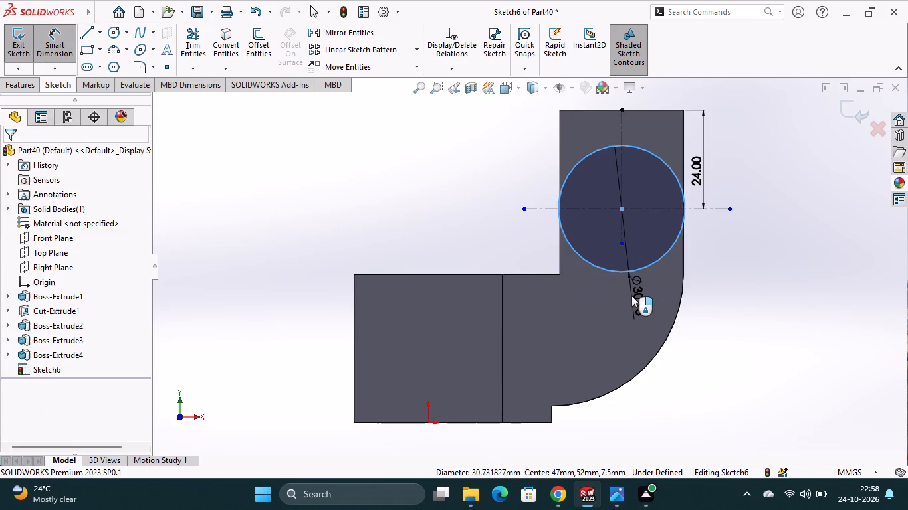
text(18)
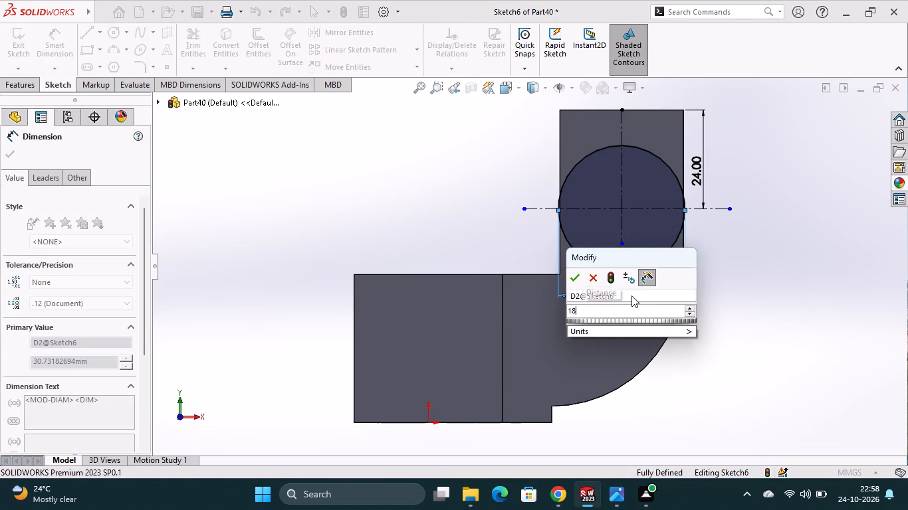
key(Return)
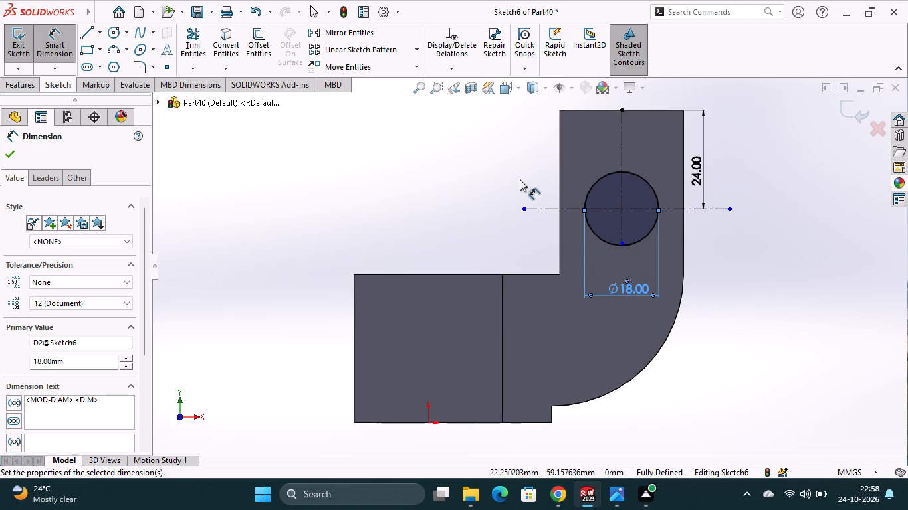
Offset the vertical centerline by 1 mm in both directions, with dimensions added.
click(256, 53)
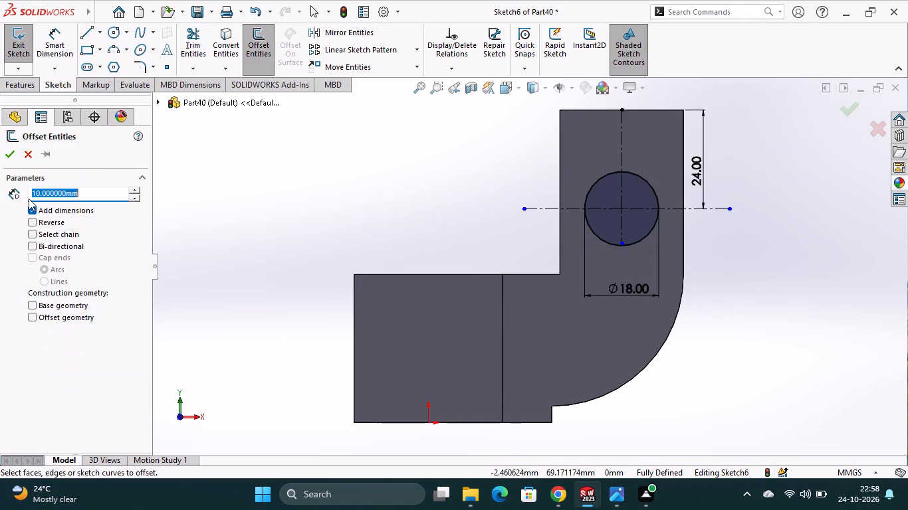
key(1)
key(Return)
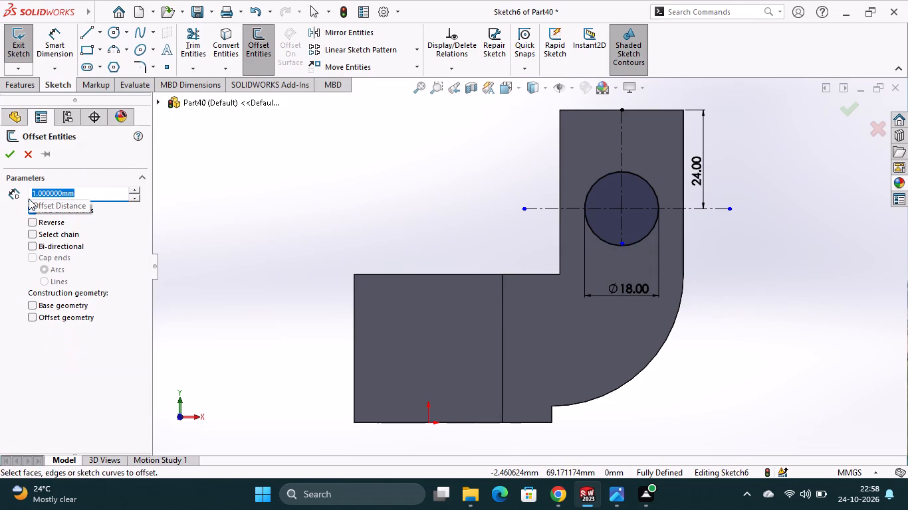
click(31, 246)
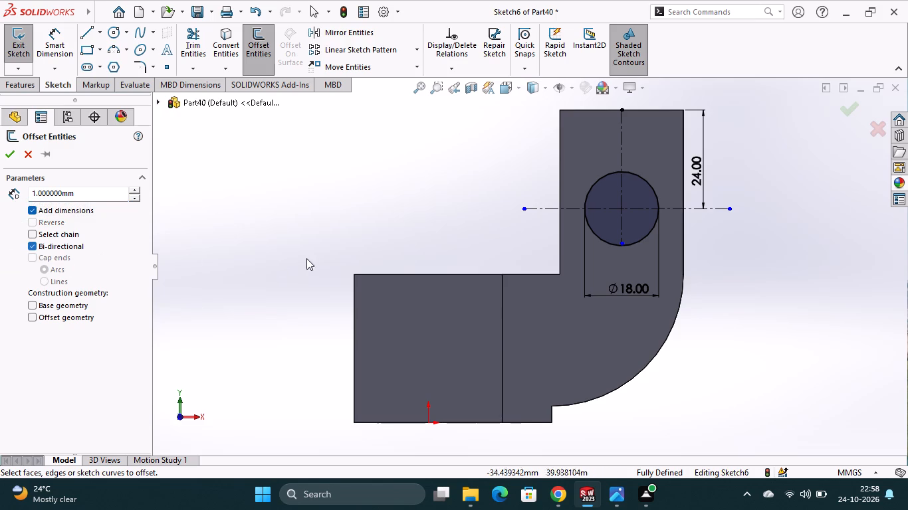
click(620, 157)
click(5, 155)
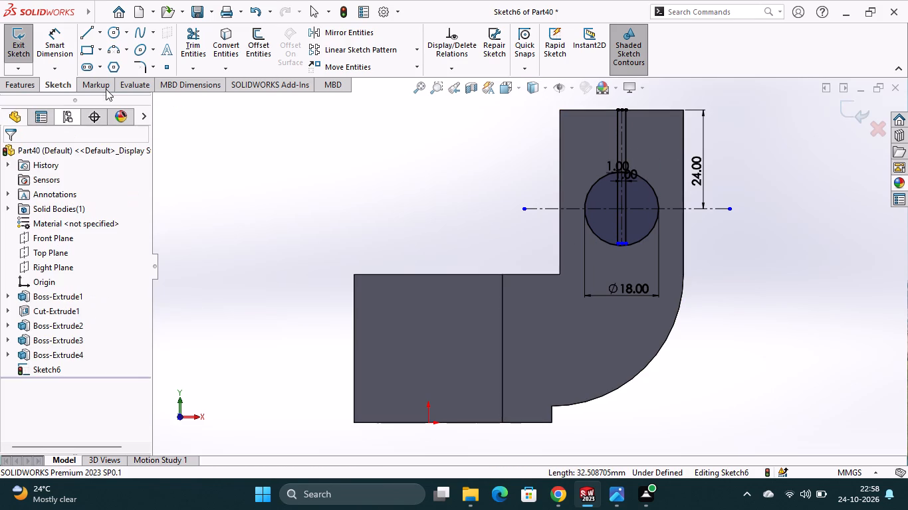
Convert the upright's top edge into the sketch and trim it to the short segment between the two offset lines.
click(191, 41)
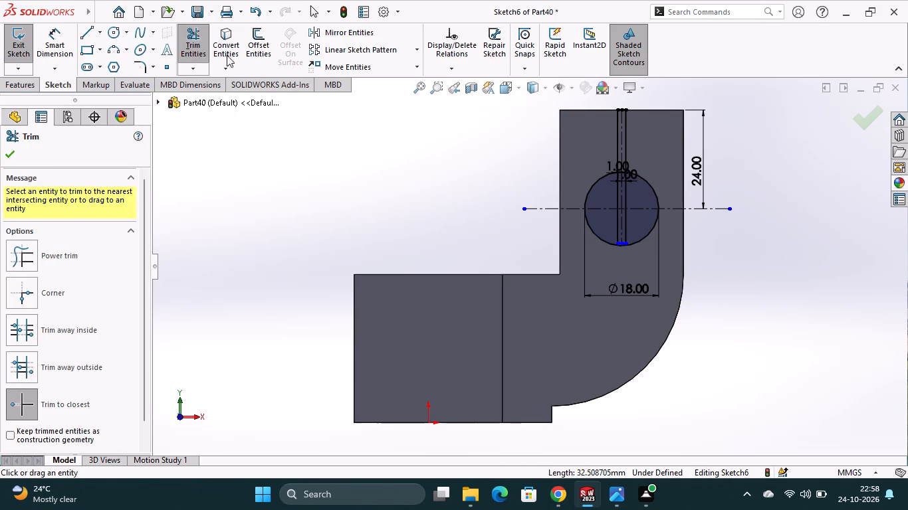
click(231, 31)
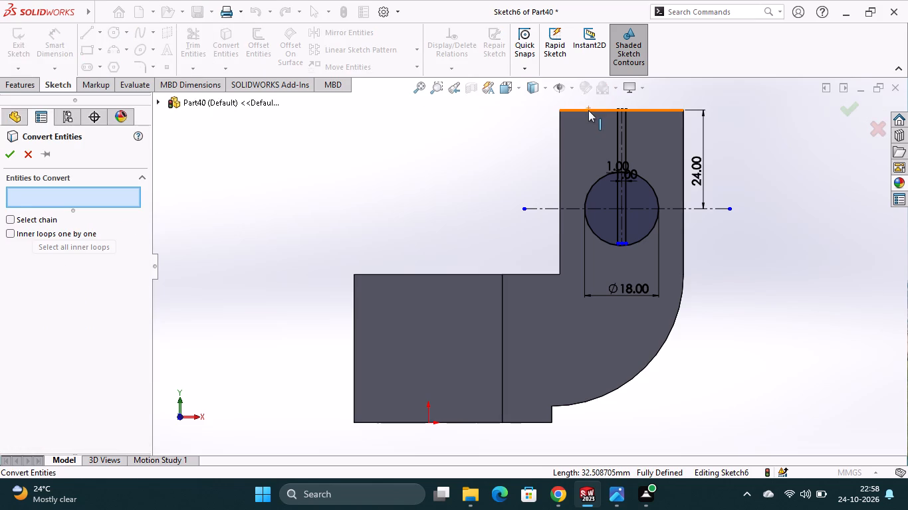
click(588, 110)
click(15, 155)
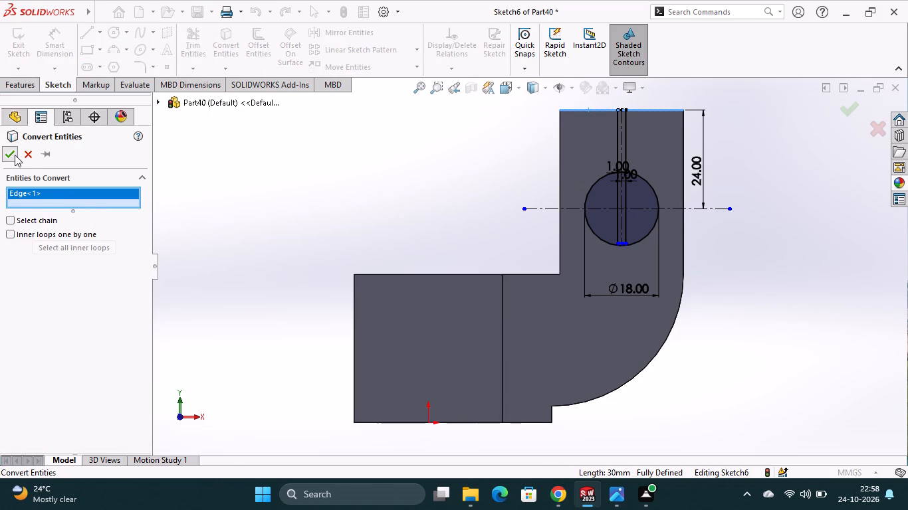
click(200, 46)
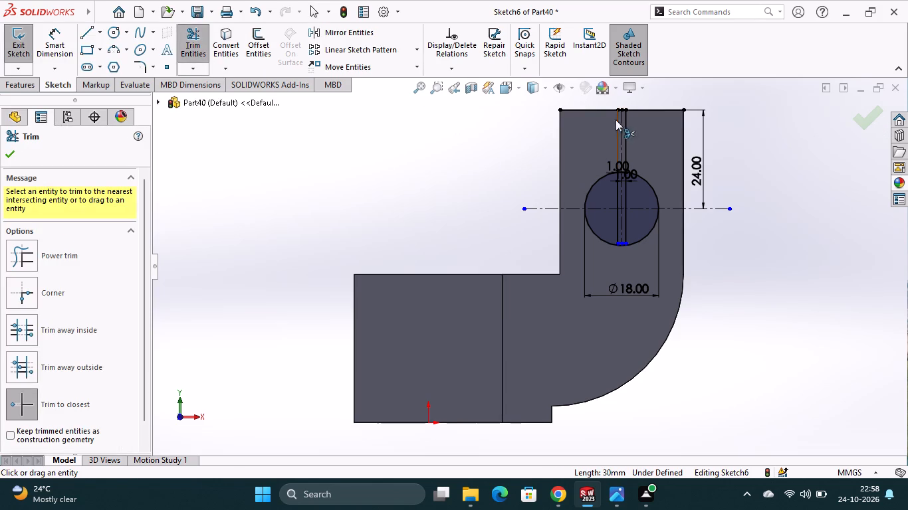
click(591, 108)
click(645, 110)
Trim the offset lines inside the circle and the circle's arc between them, leaving one closed keyhole-shaped profile.
scroll(631, 121, down, 1)
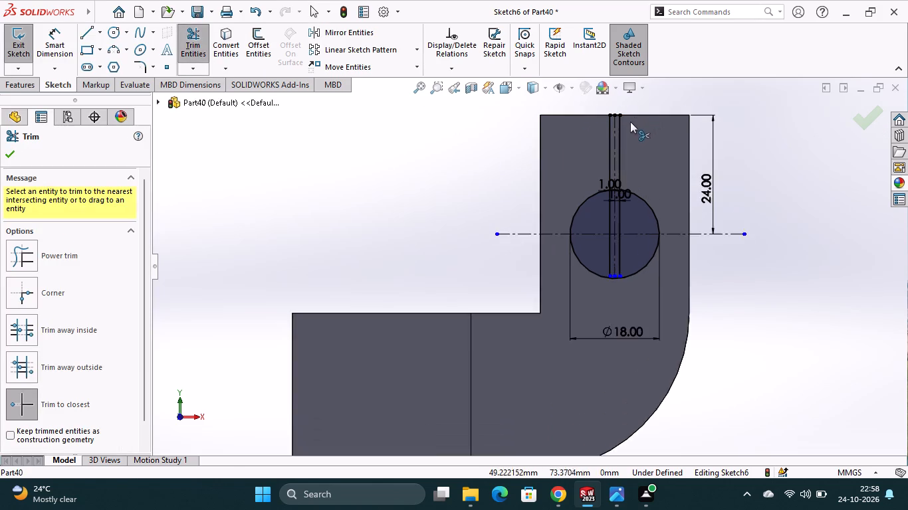
scroll(630, 122, down, 1)
click(600, 254)
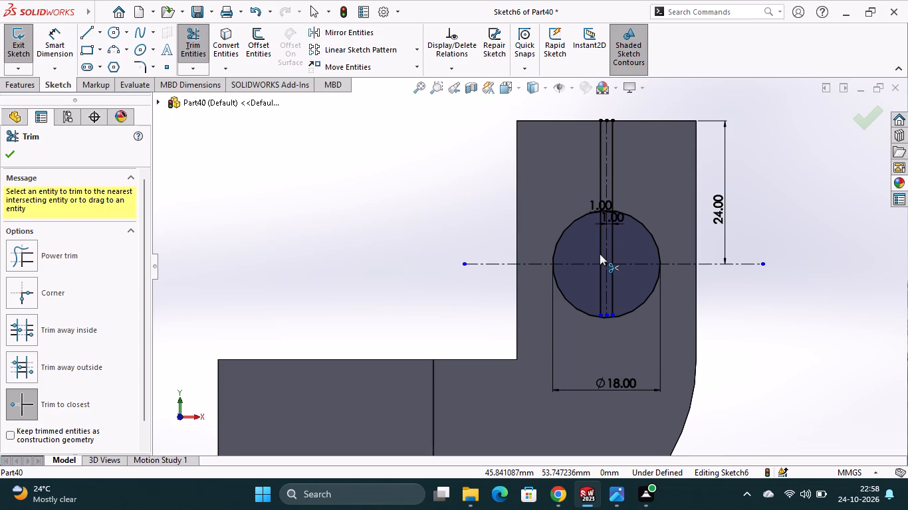
click(613, 240)
click(612, 278)
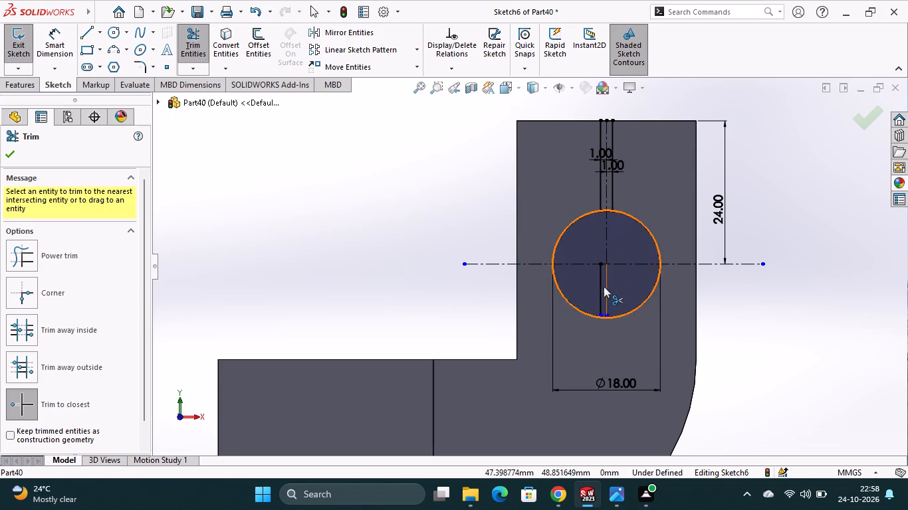
click(601, 288)
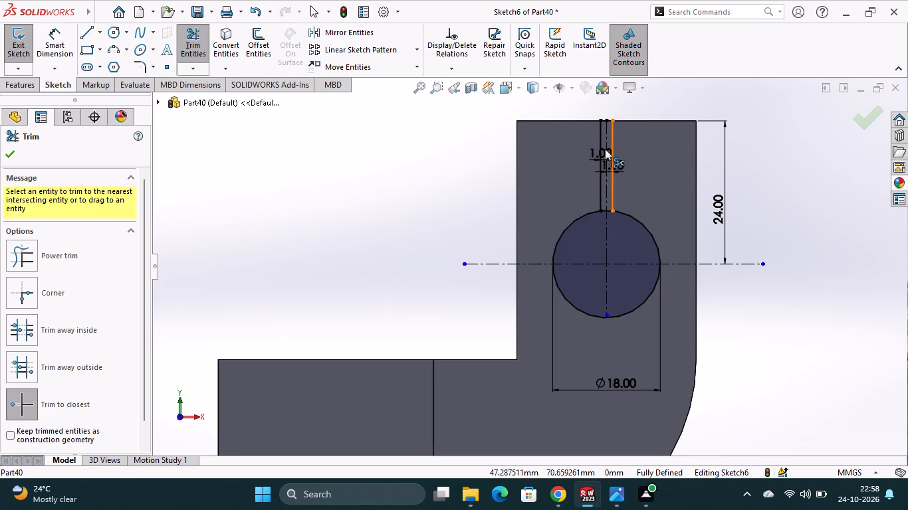
scroll(608, 131, down, 7)
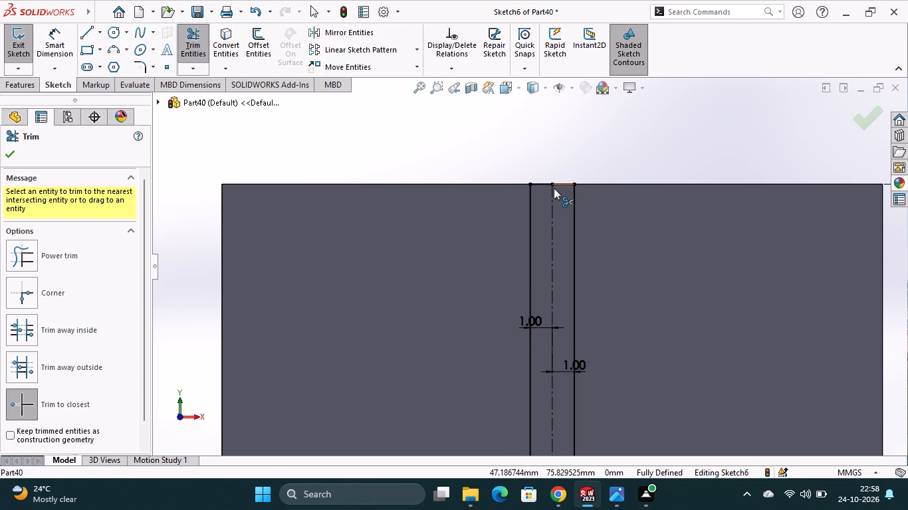
scroll(564, 211, up, 4)
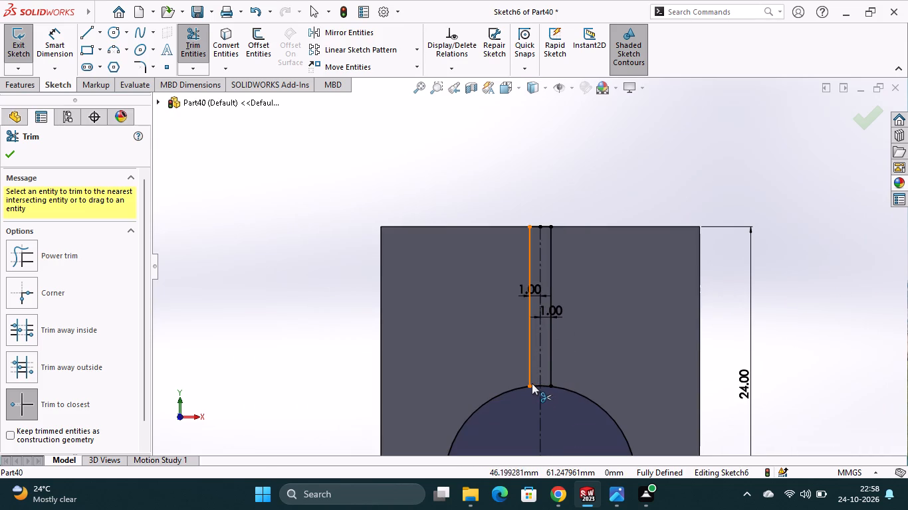
click(534, 384)
click(543, 386)
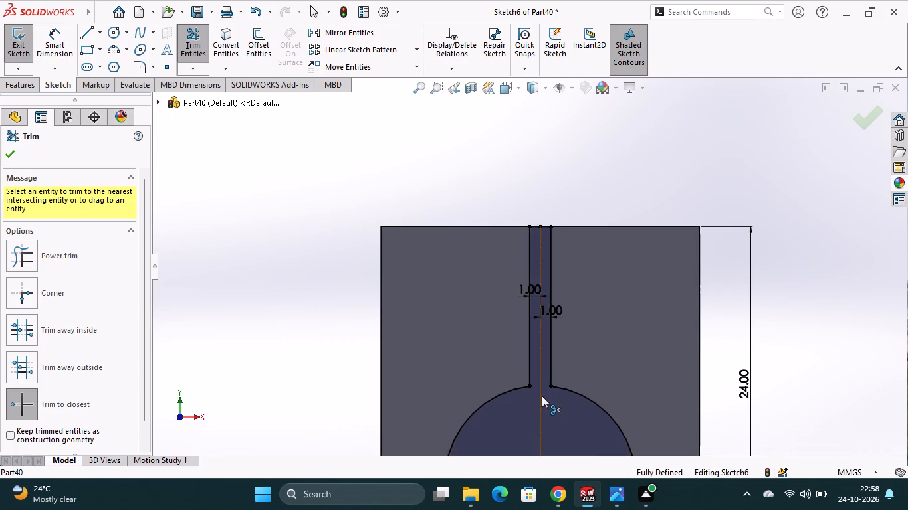
scroll(541, 401, up, 4)
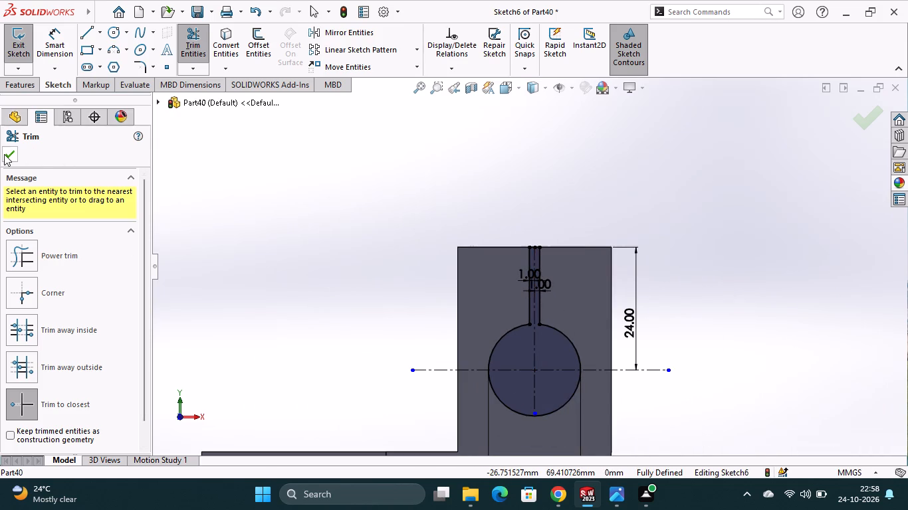
click(4, 154)
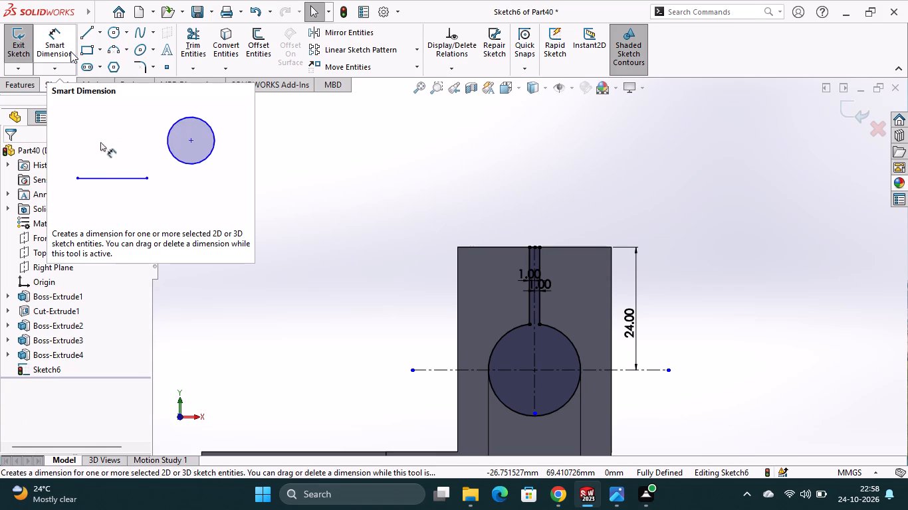
Cut-extrude the keyhole profile through the upright using Through All - Both.
click(33, 83)
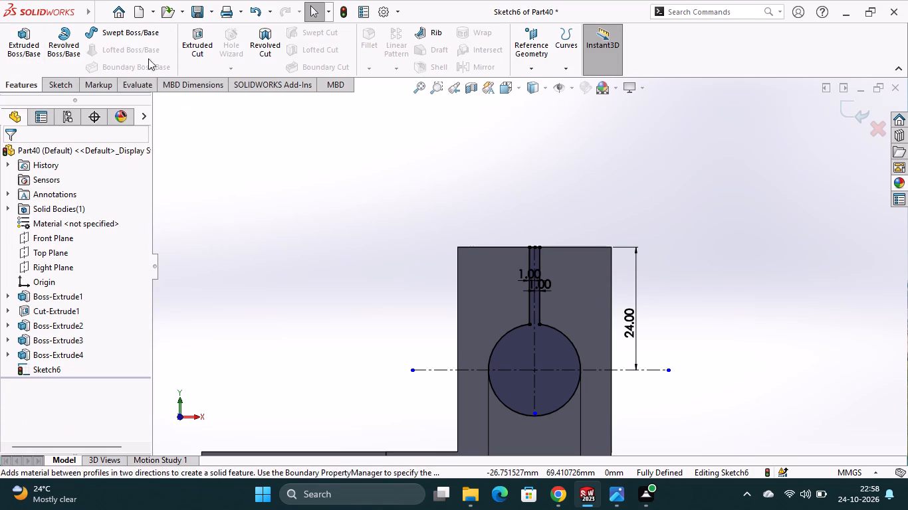
click(189, 57)
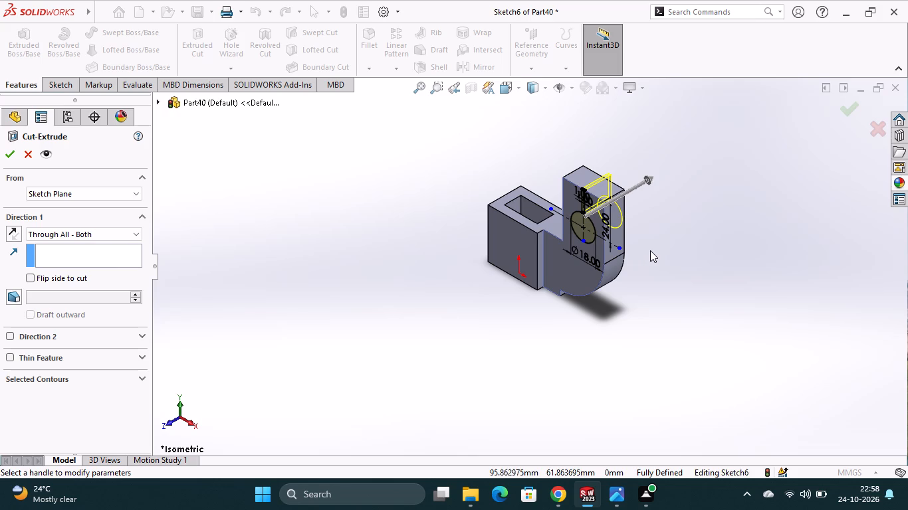
click(14, 158)
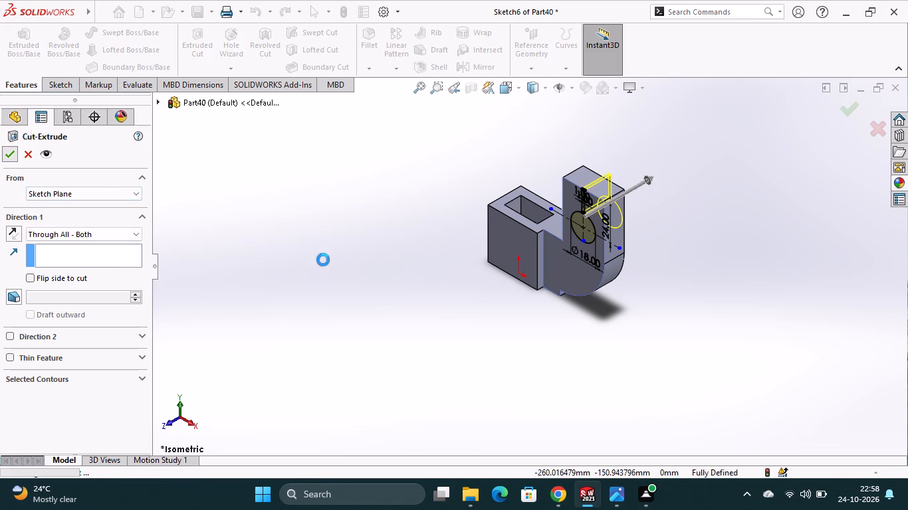
click(376, 277)
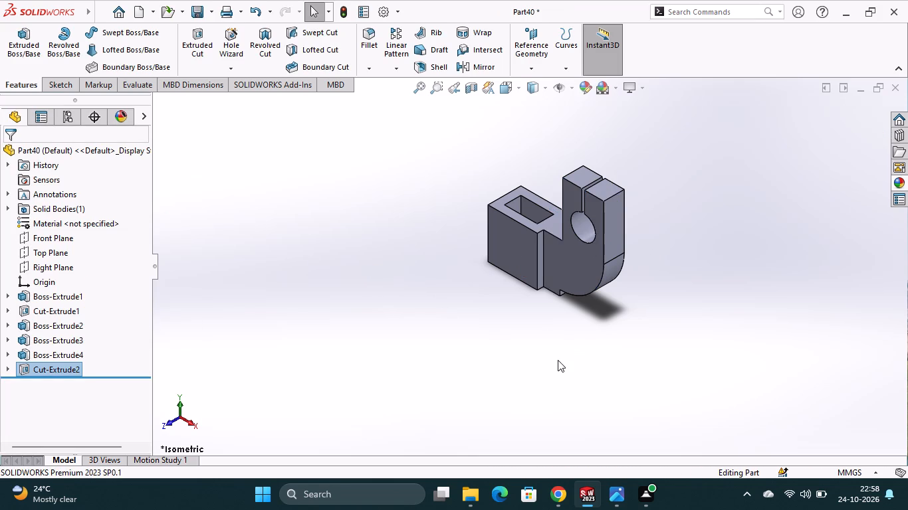
On the upright's outer end face, sketch a vertical centerline about 6.3 mm long down from the top edge's midpoint.
middle_drag(558, 360, 592, 363)
scroll(582, 363, up, 1)
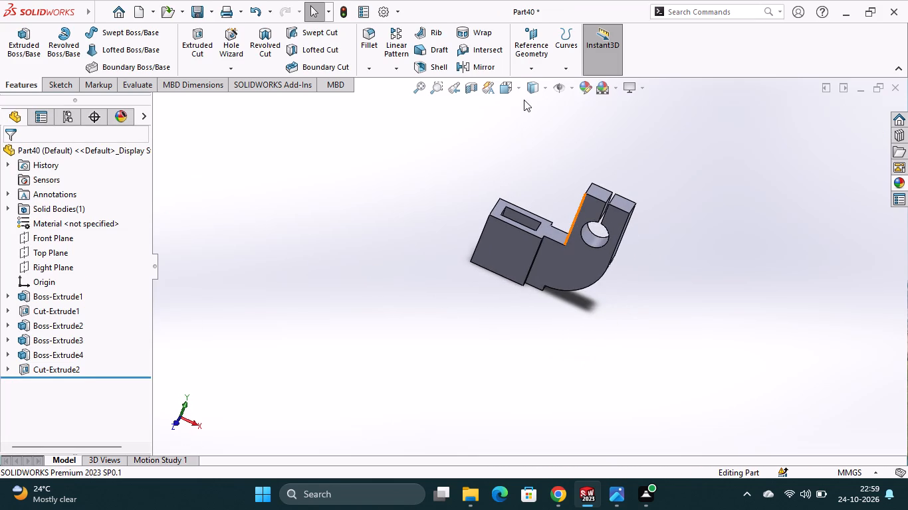
click(518, 92)
click(576, 127)
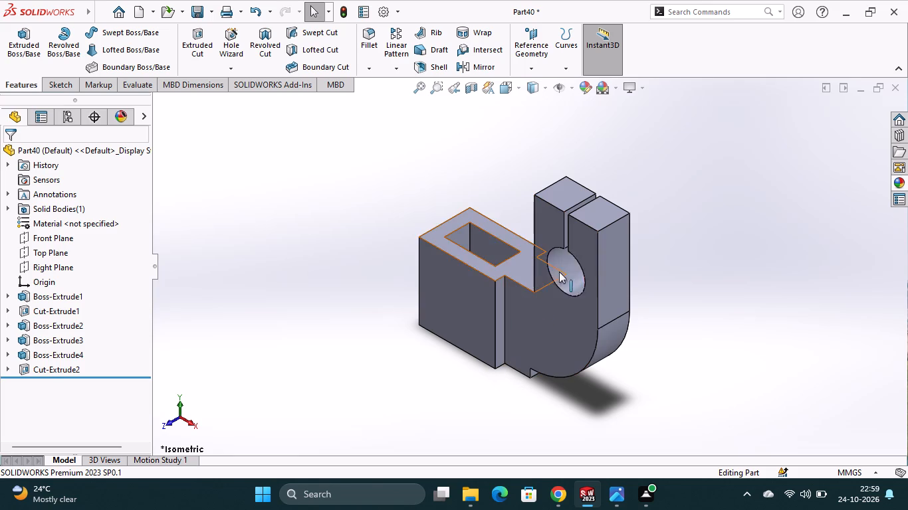
click(617, 248)
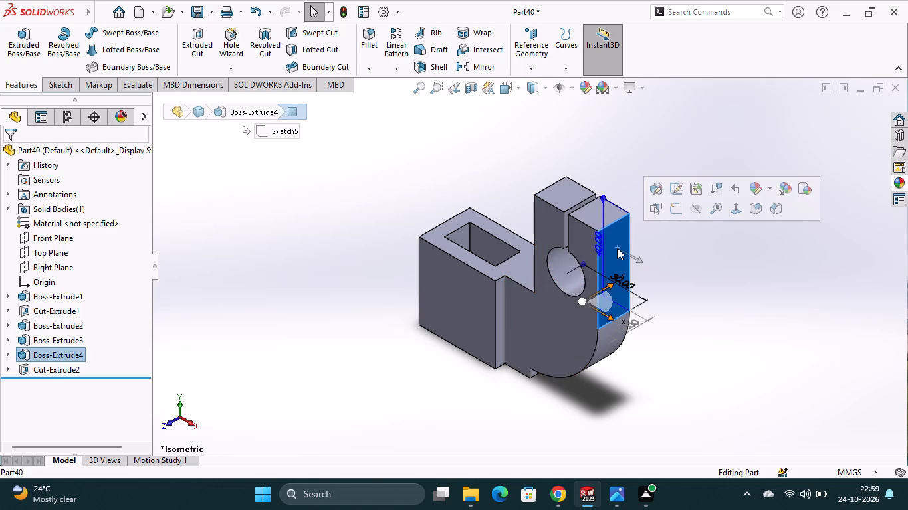
click(675, 209)
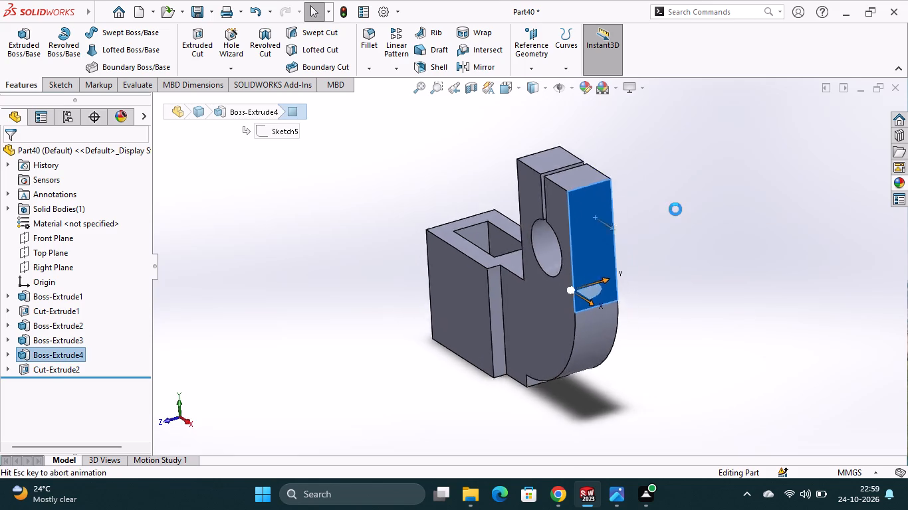
click(103, 35)
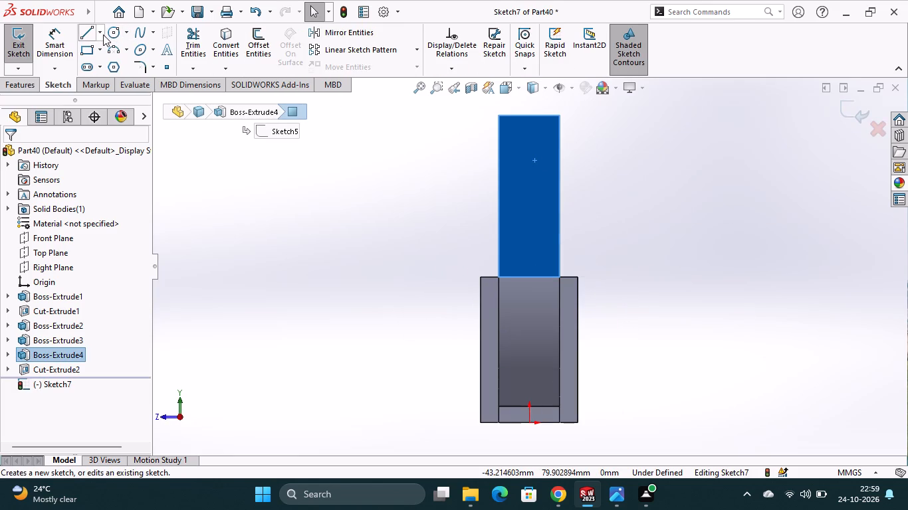
click(113, 64)
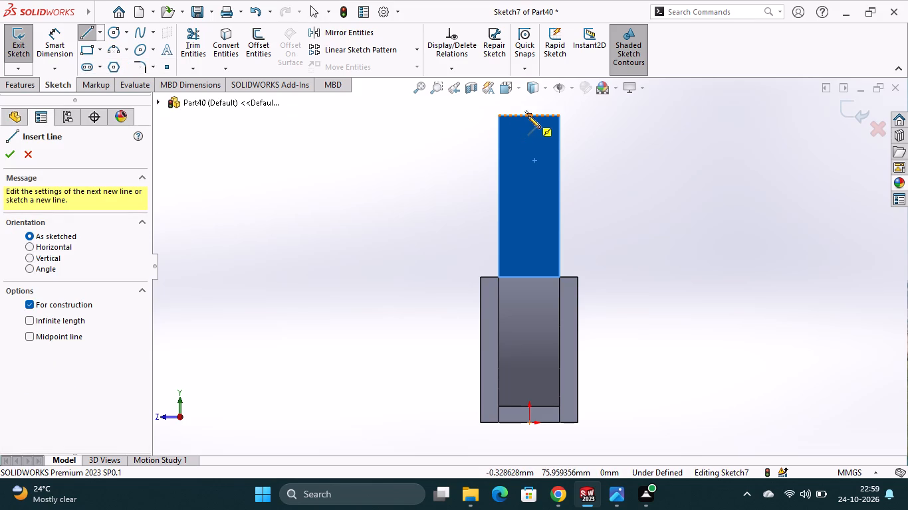
click(528, 114)
click(530, 141)
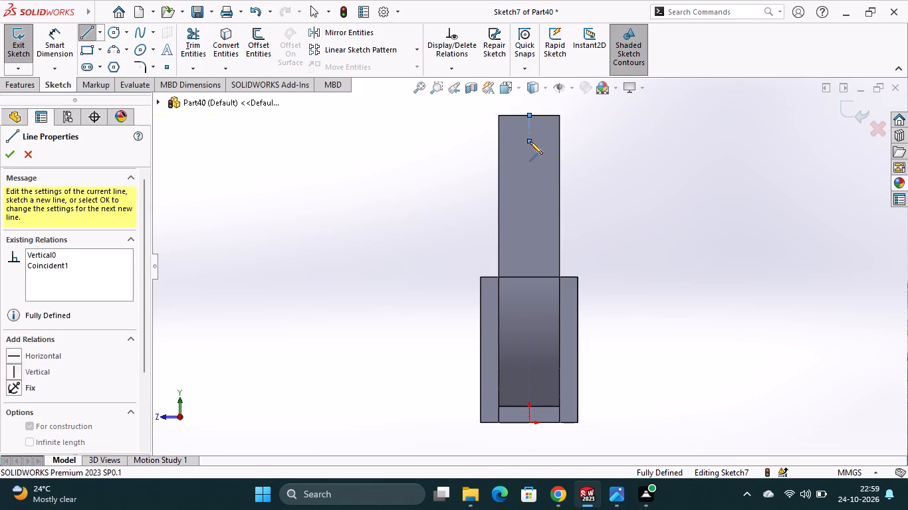
Dimension the vertical distance between the centerline's two endpoints as 6 mm.
click(64, 41)
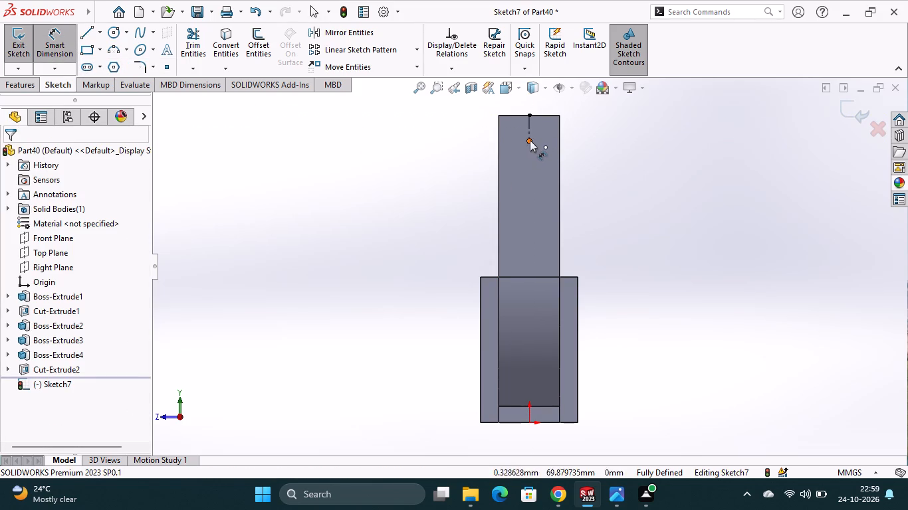
click(530, 140)
click(529, 114)
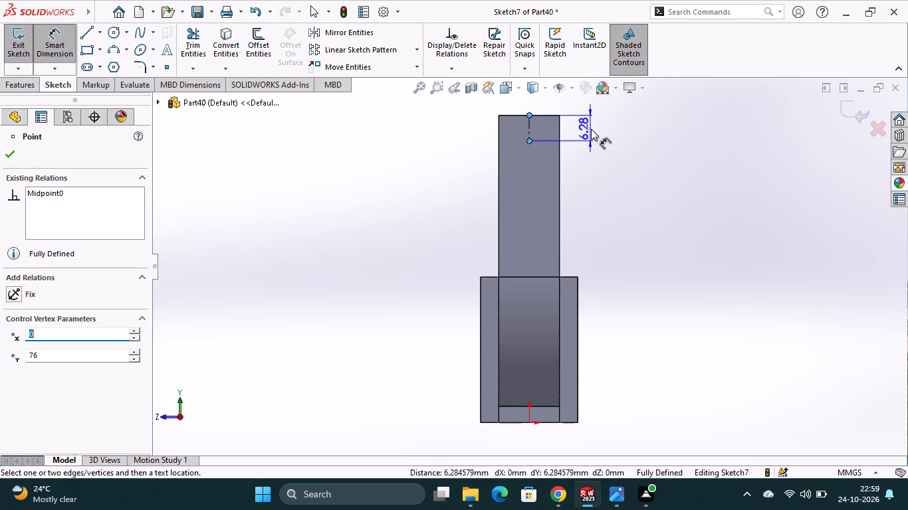
click(591, 129)
key(6)
key(Return)
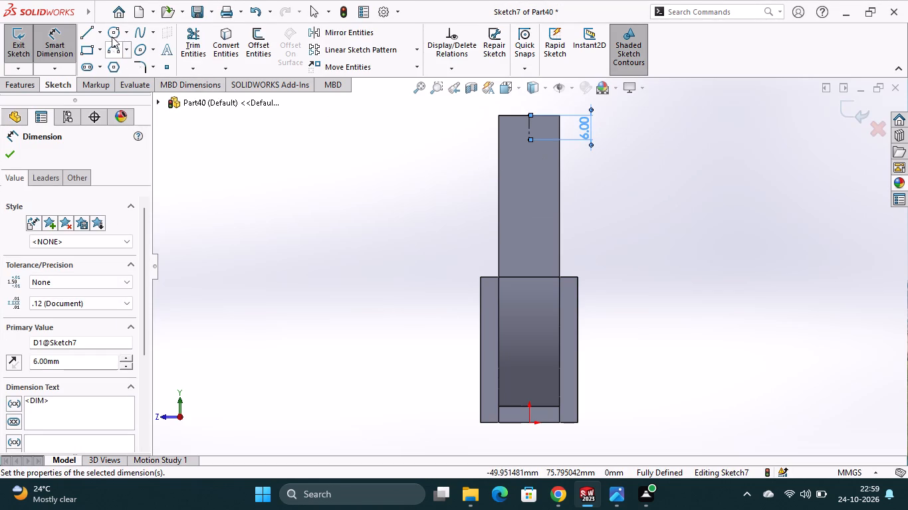
Sketch a circle centred on the centerline's lower endpoint and dimension its diameter as 6 mm.
click(114, 31)
click(529, 140)
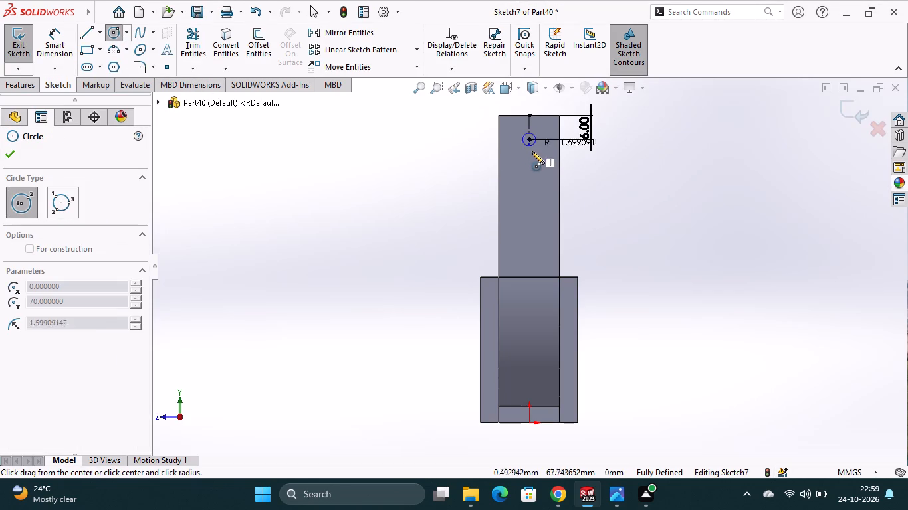
click(533, 159)
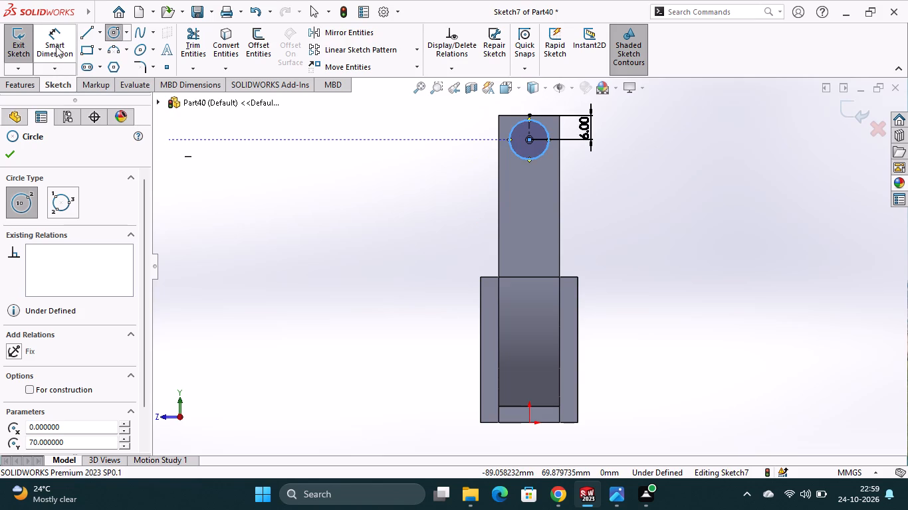
click(60, 44)
click(518, 154)
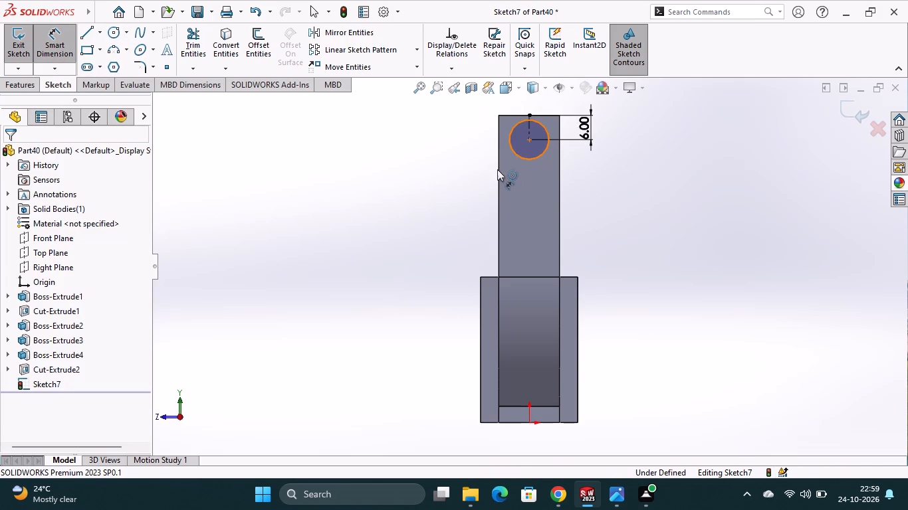
click(467, 173)
key(6)
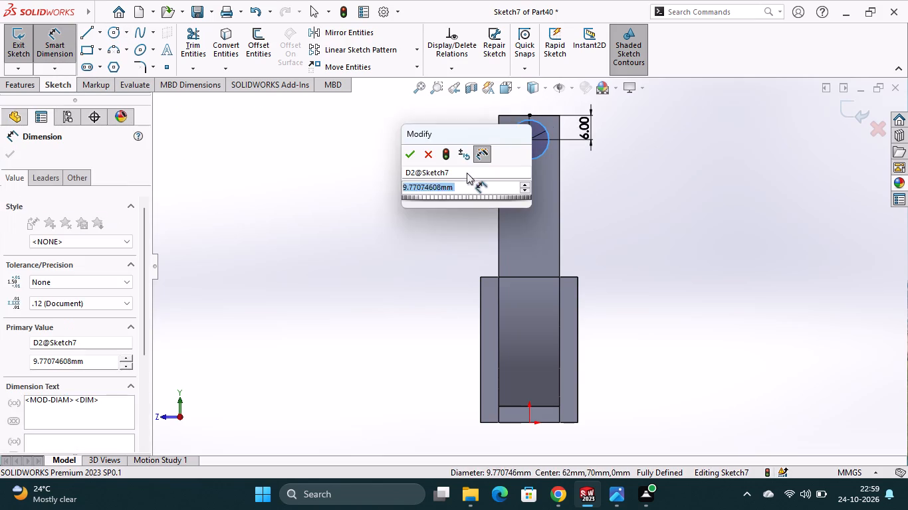
key(Return)
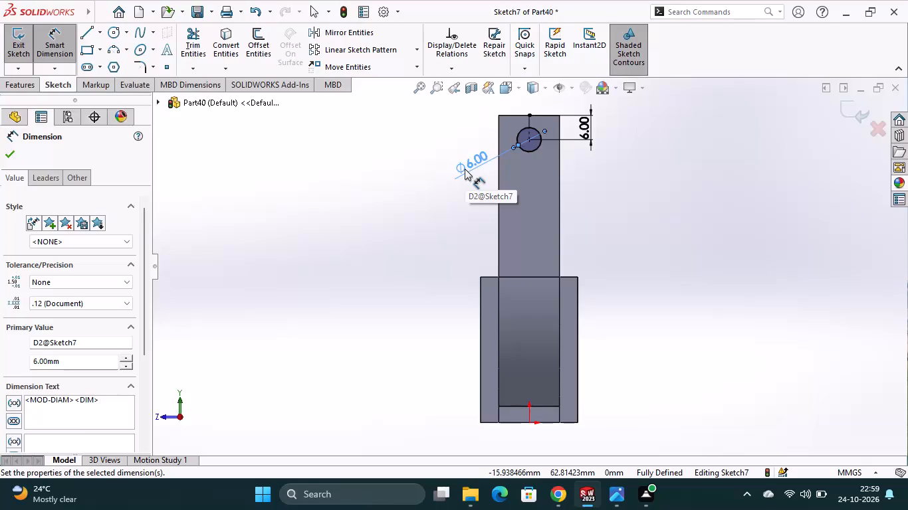
Cut-extrude the 6 mm circle through the slotted upright using Through All - Both.
click(17, 80)
click(197, 55)
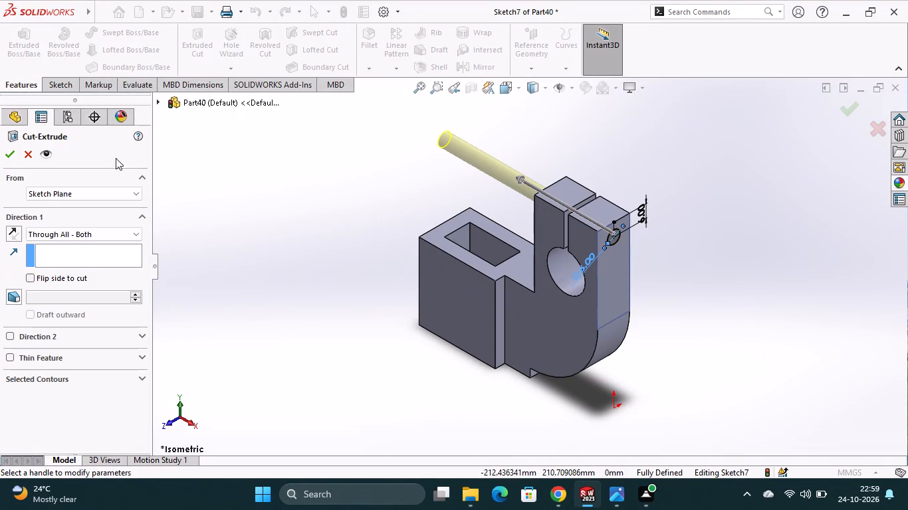
click(11, 153)
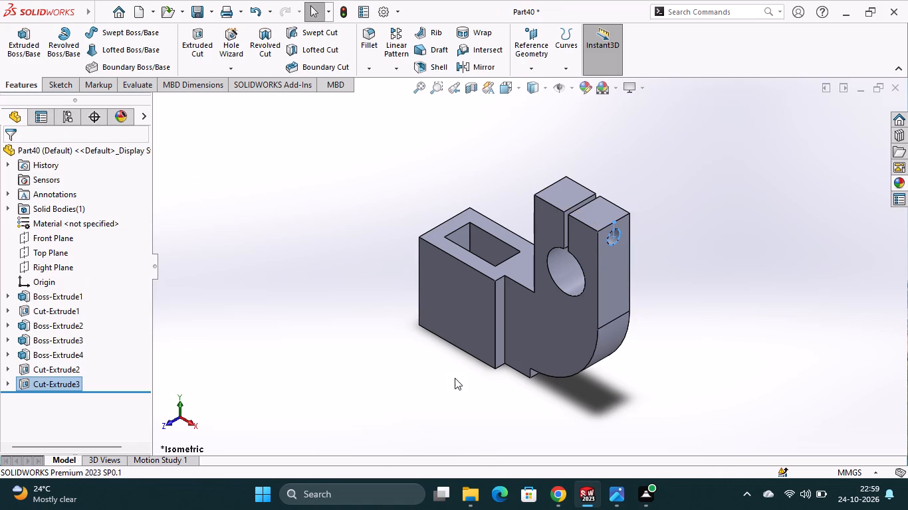
On the block's top face, sketch a corner rectangle about 27.6 × 13.6 mm outward from a corner on the side opposite the arm.
click(435, 235)
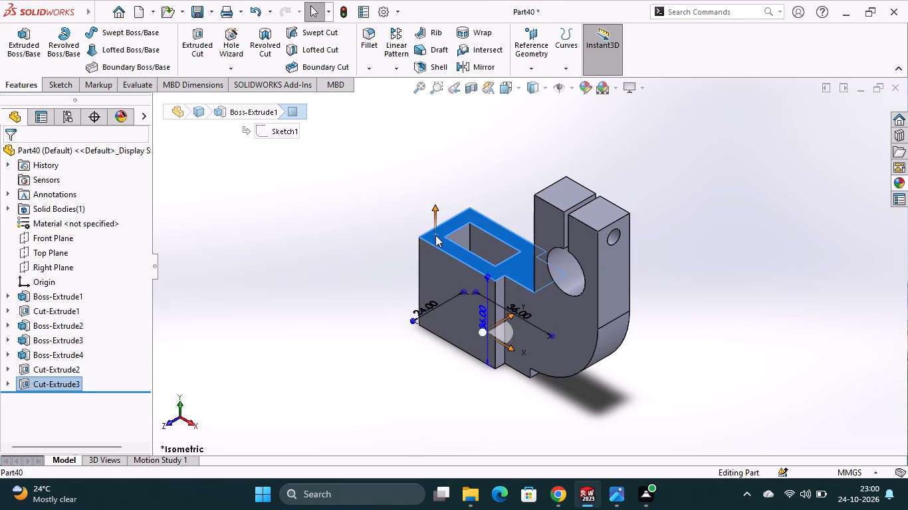
click(491, 201)
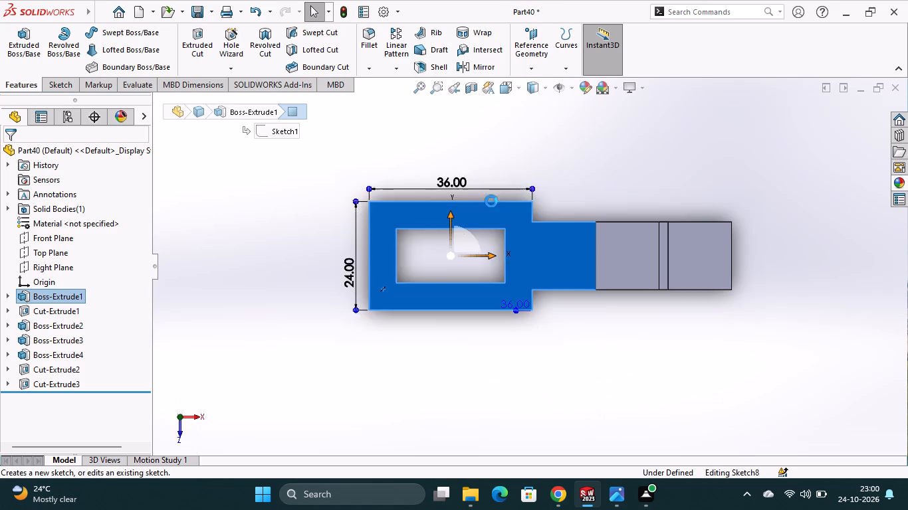
scroll(327, 228, up, 1)
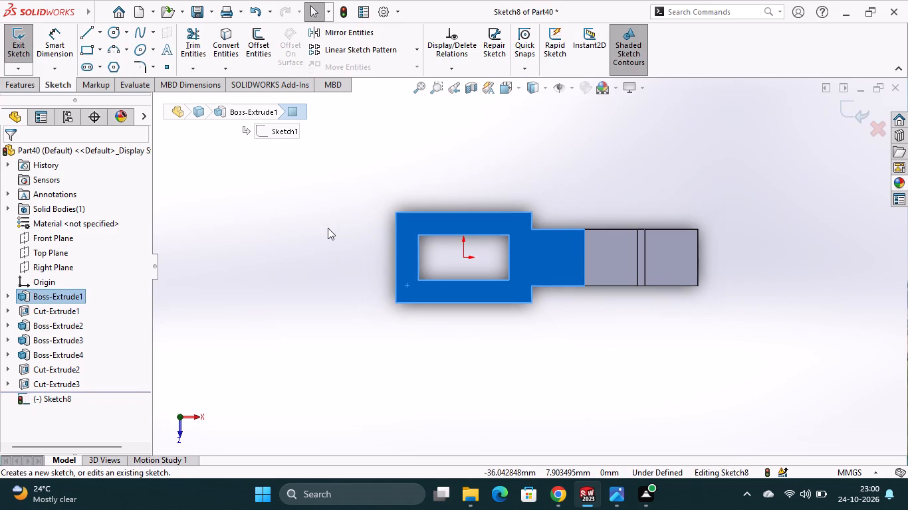
click(88, 52)
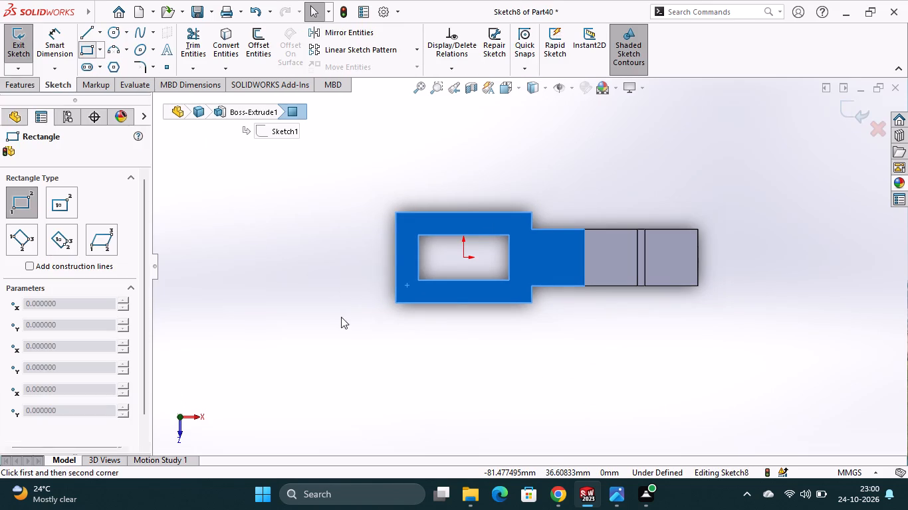
click(394, 303)
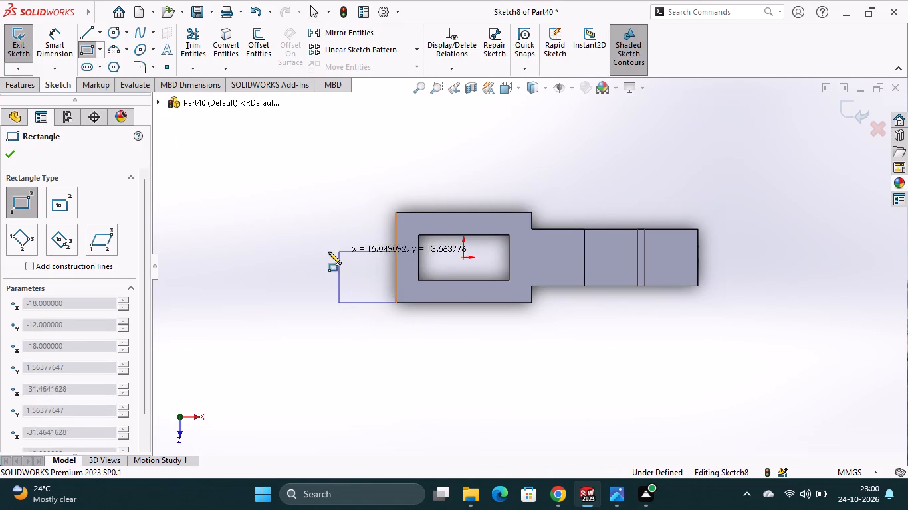
click(292, 252)
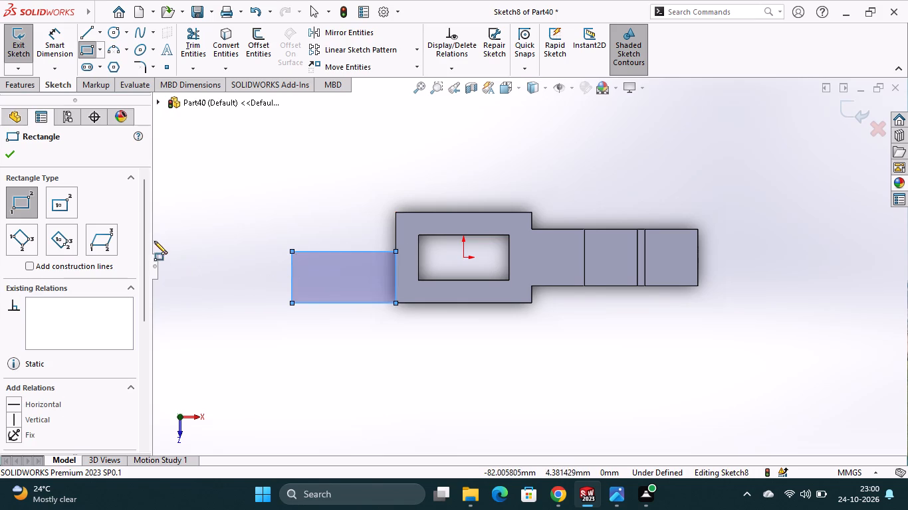
Dimension the rectangle as 15 mm along the block's side and 24 mm outward.
click(52, 56)
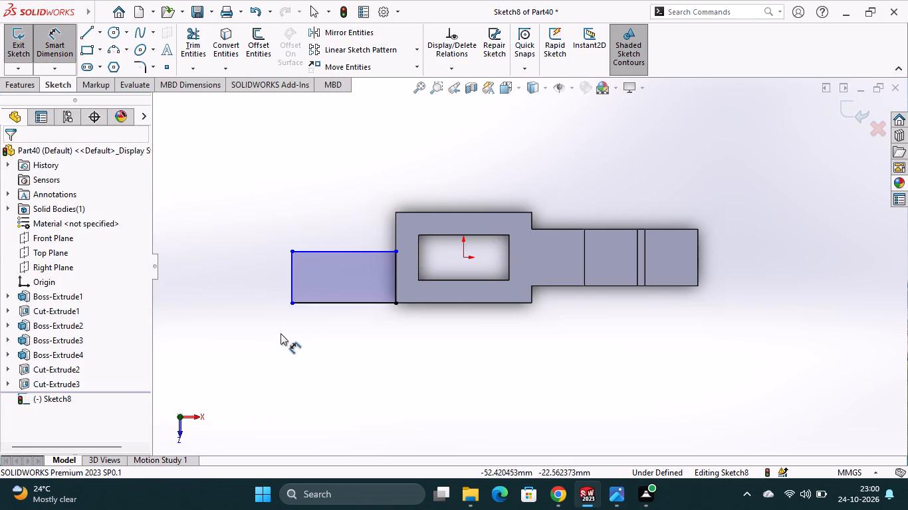
click(290, 286)
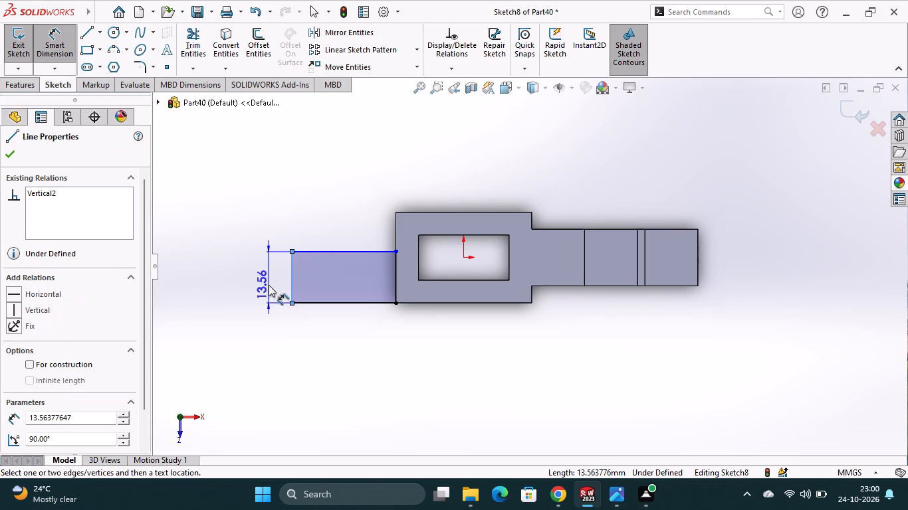
click(269, 285)
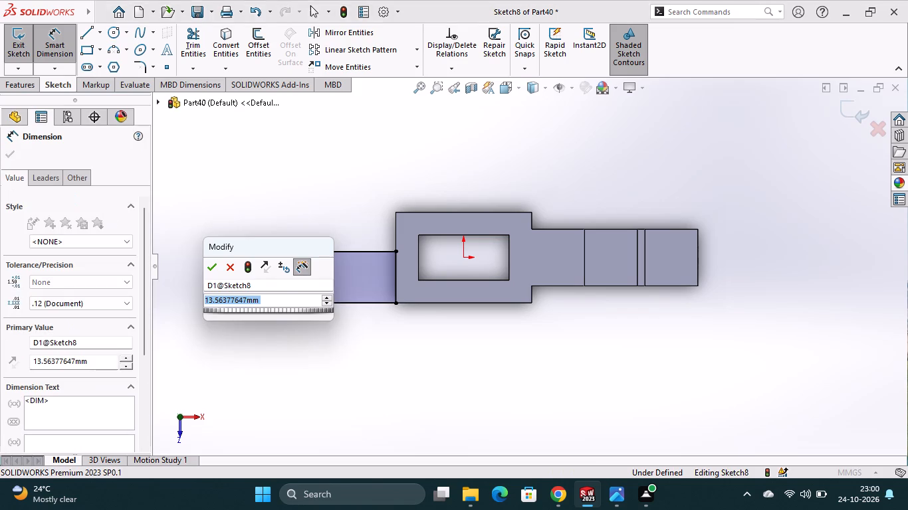
text(15)
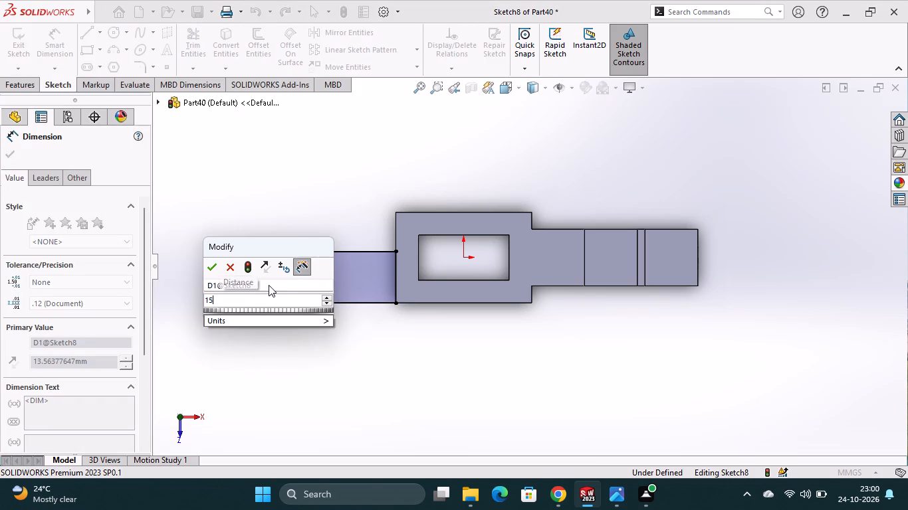
key(Return)
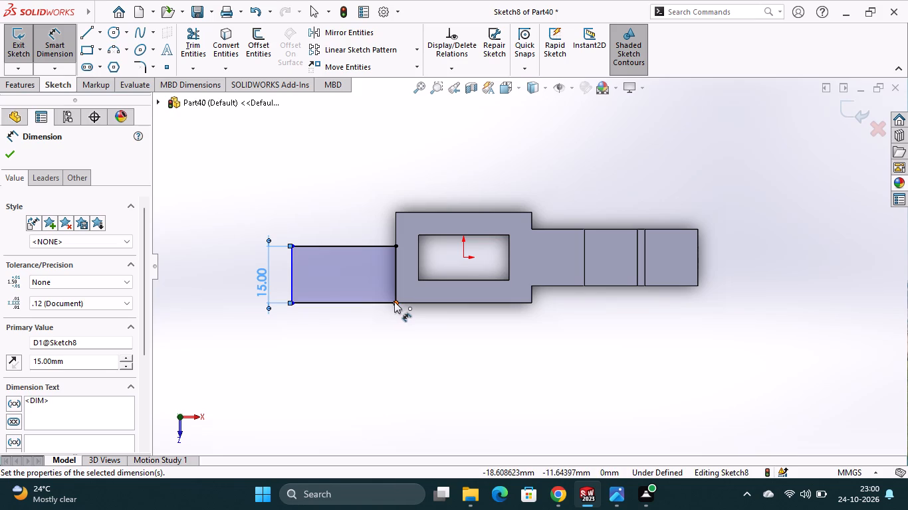
click(325, 302)
click(324, 331)
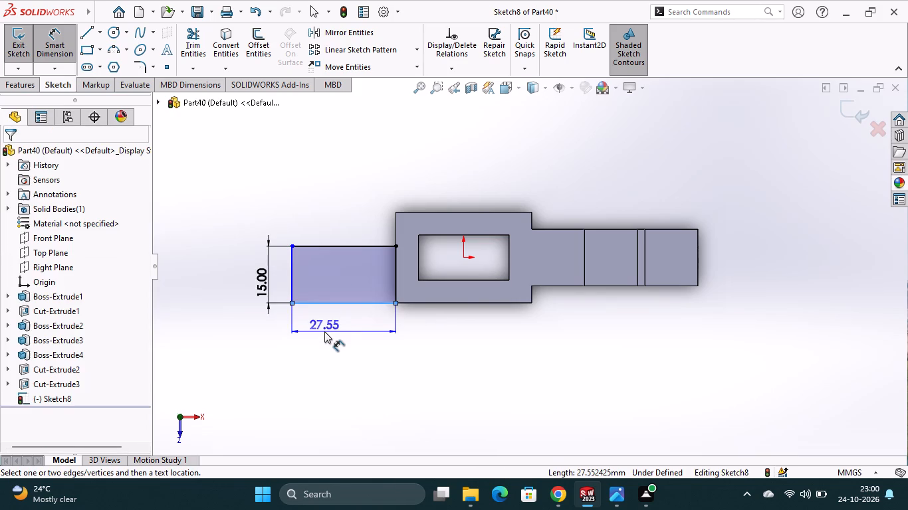
text(24)
key(Return)
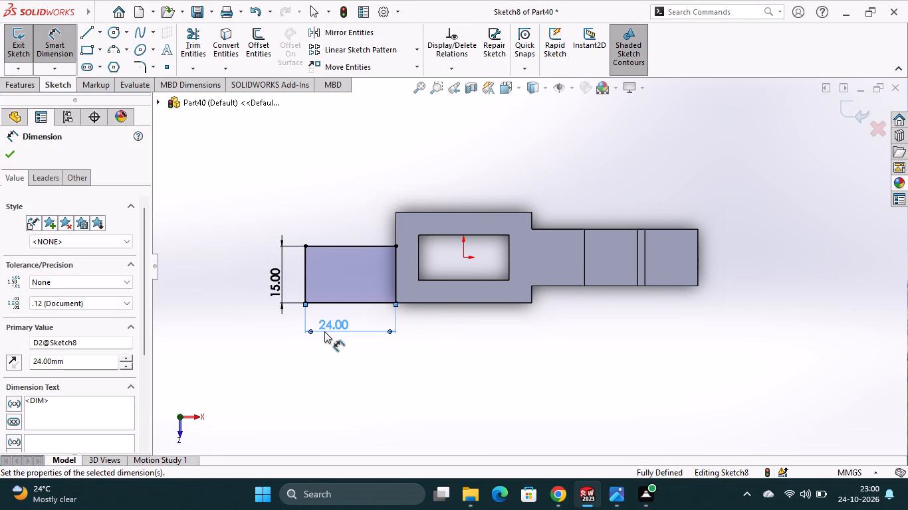
Boss-extrude the 24 × 15 mm rectangle downward 18 mm blind, starting from an 18 mm offset below the sketch plane.
click(25, 86)
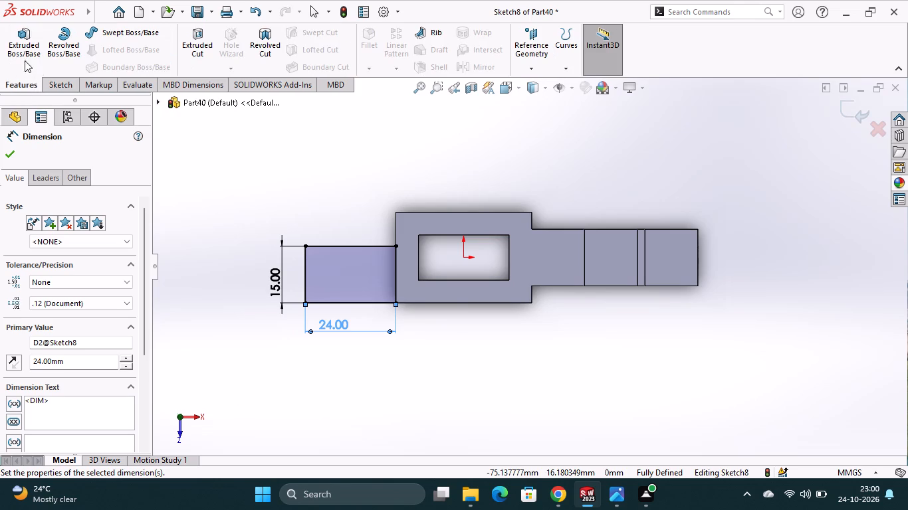
click(23, 58)
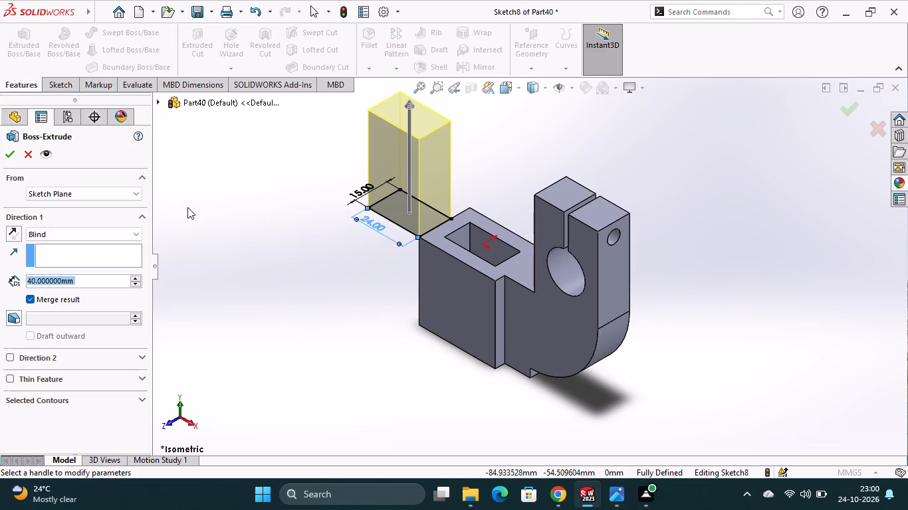
click(92, 191)
click(92, 231)
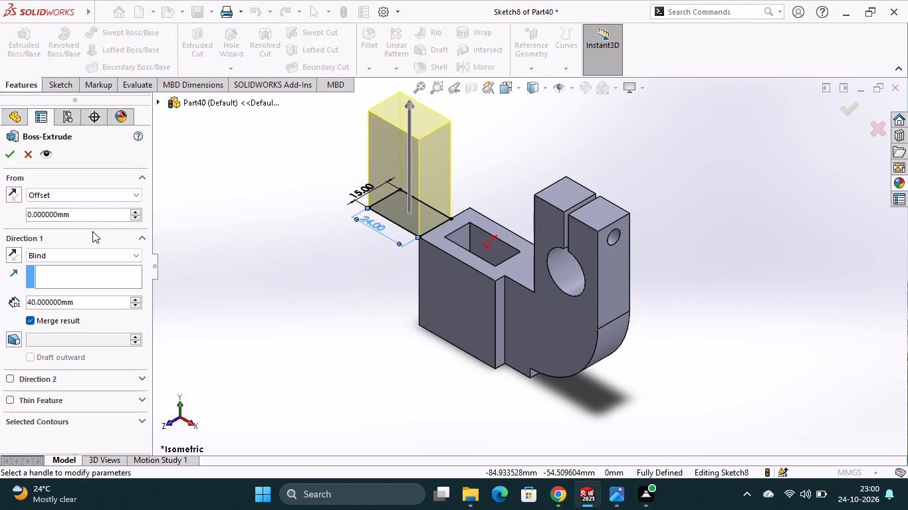
click(13, 193)
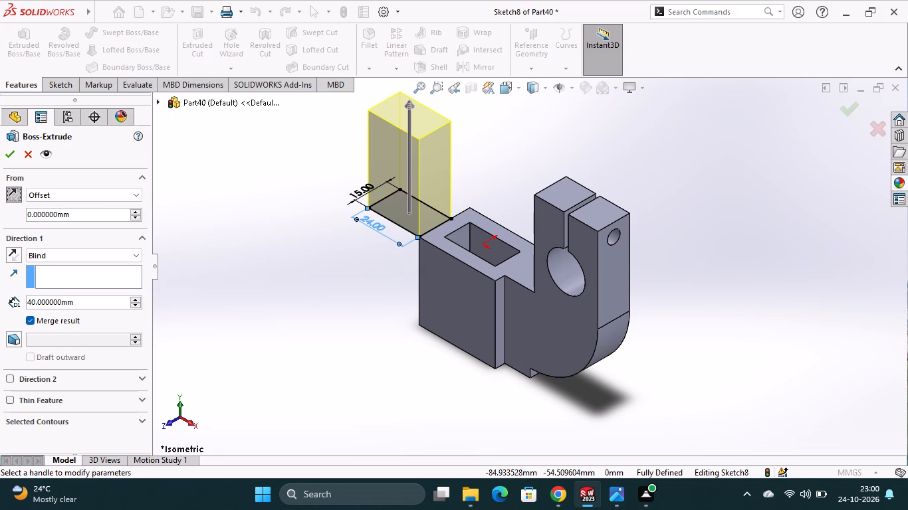
drag(89, 218, 25, 216)
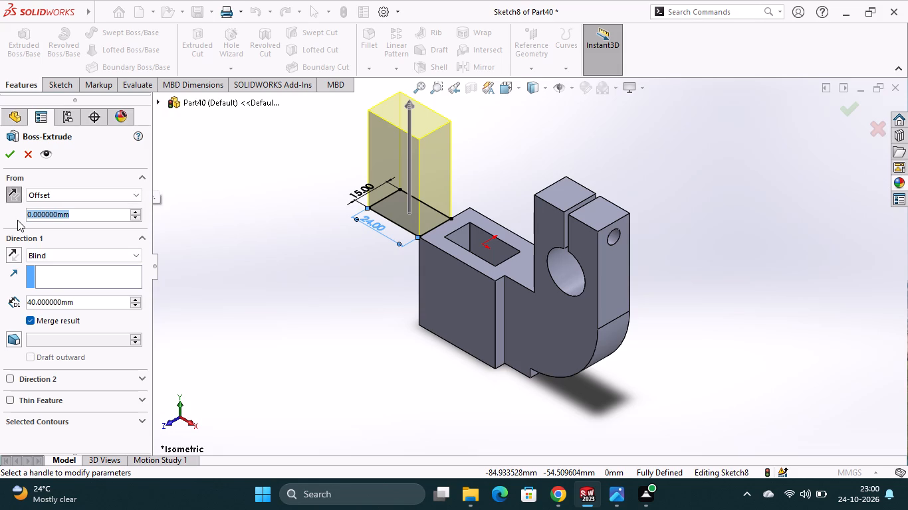
key(1)
key(8)
key(Return)
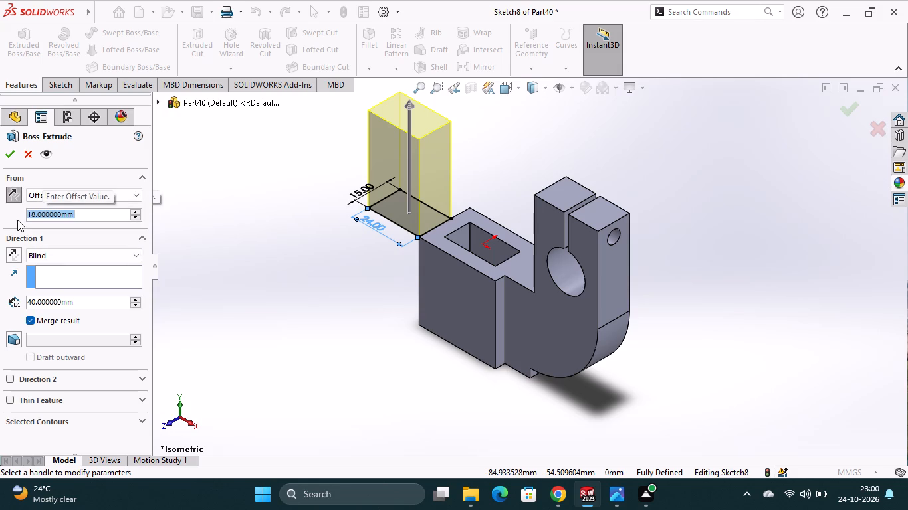
click(36, 254)
click(51, 268)
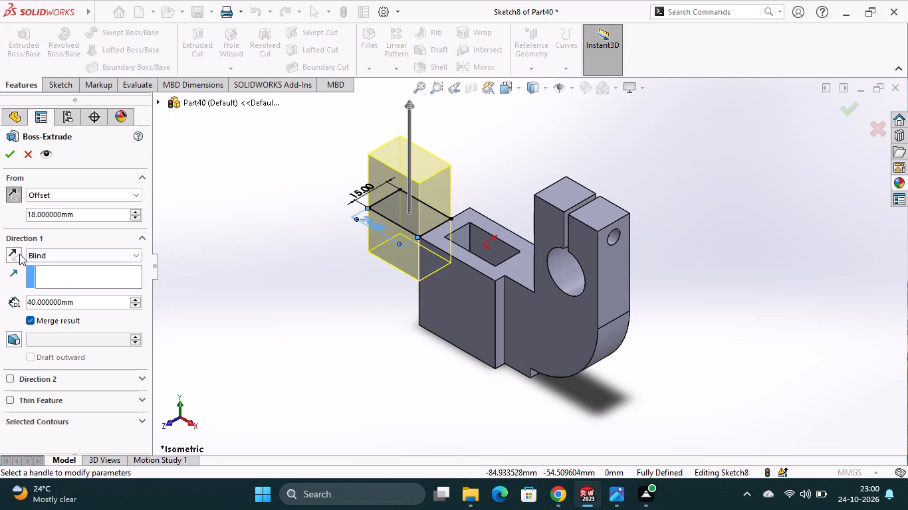
click(17, 254)
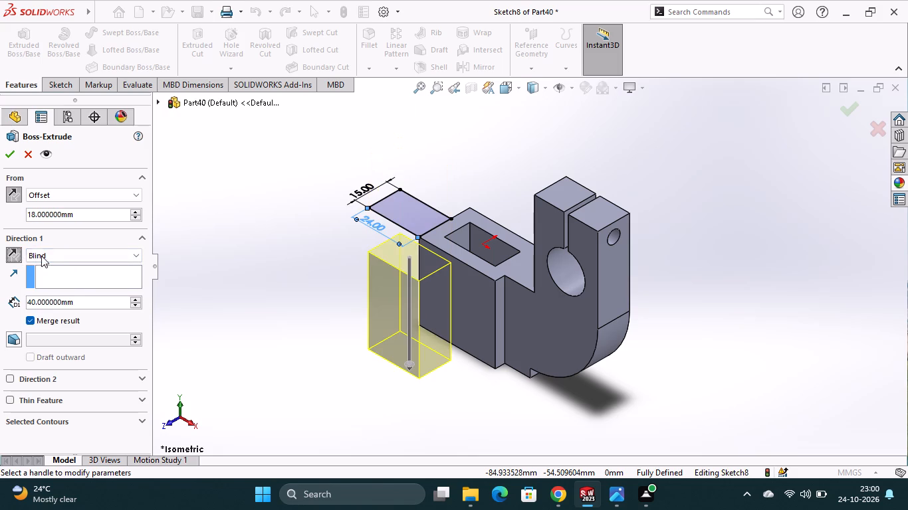
drag(87, 301, 13, 299)
text(18)
key(Return)
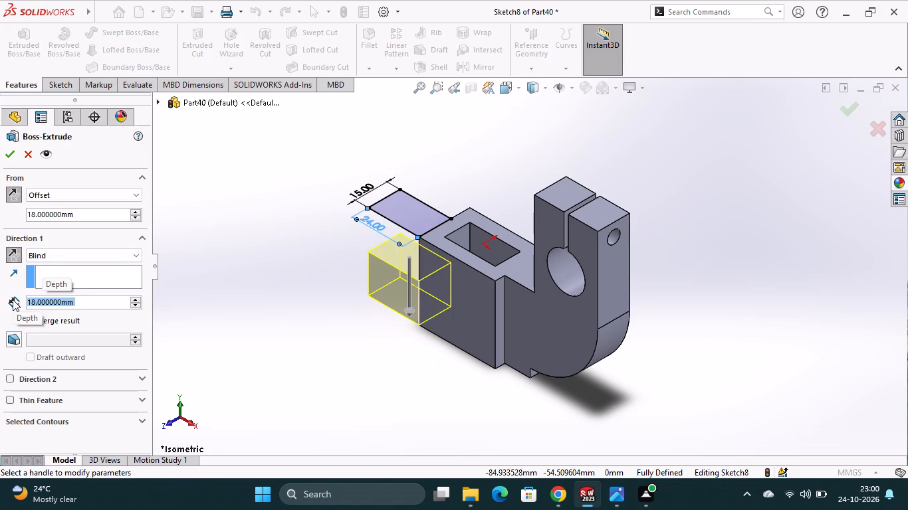
click(10, 153)
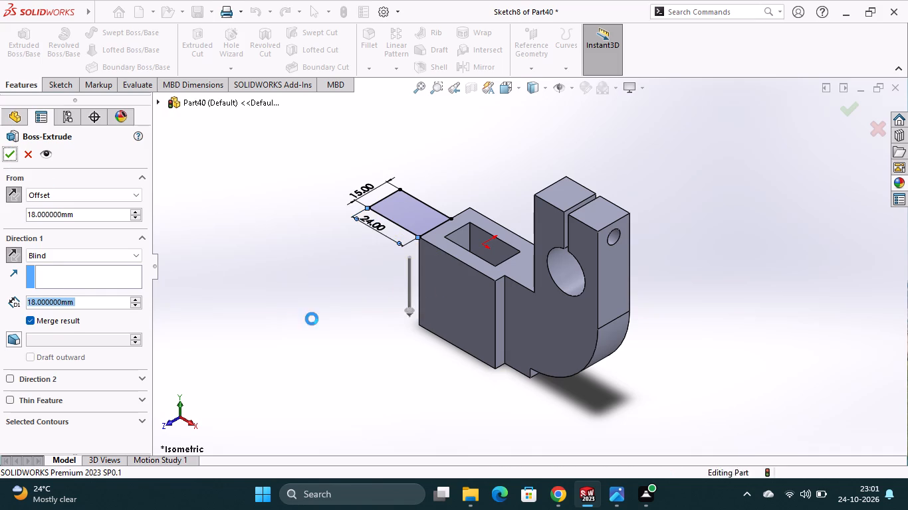
click(351, 349)
On the block and extension's shared side face, sketch a vertical line about 9.3 mm up from the extension's outer top corner.
scroll(471, 381, up, 2)
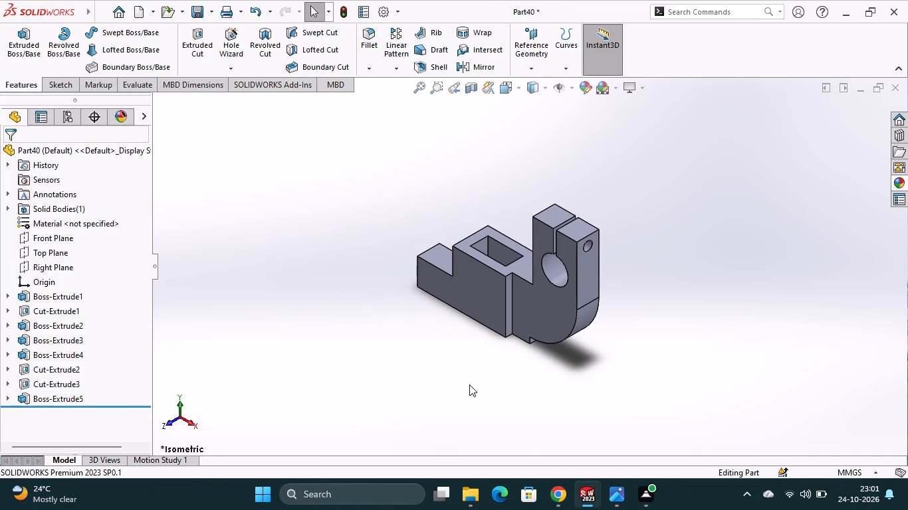
middle_drag(469, 386, 513, 402)
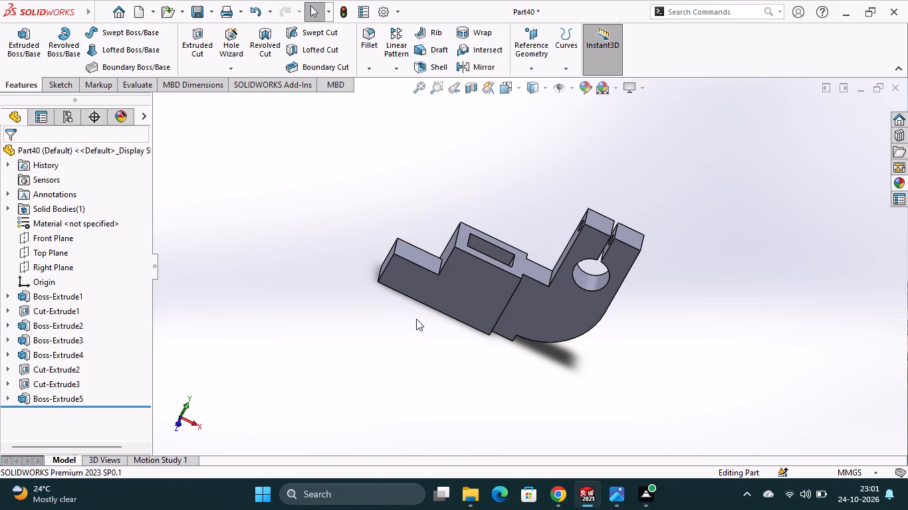
click(403, 280)
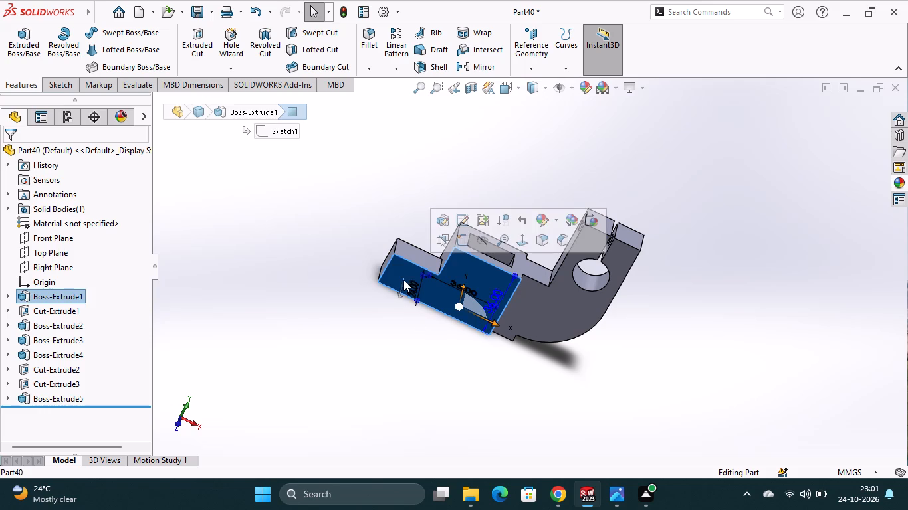
click(464, 243)
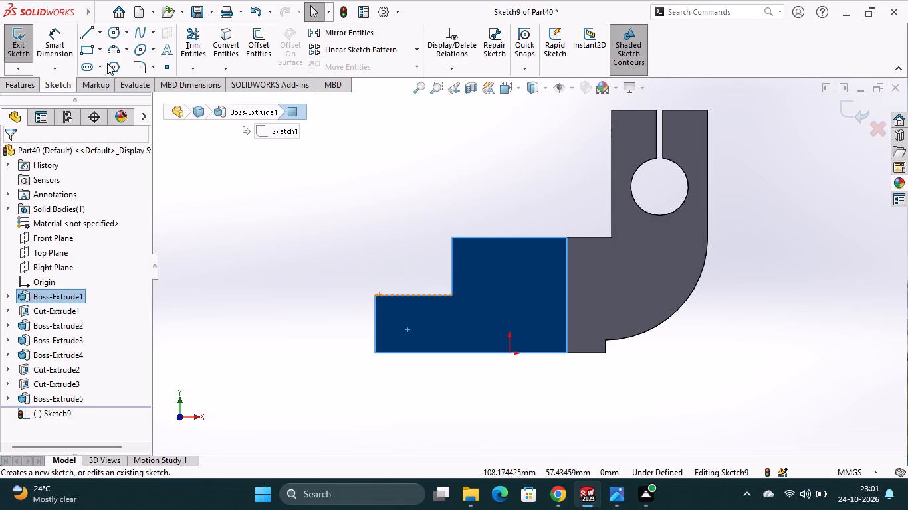
click(87, 33)
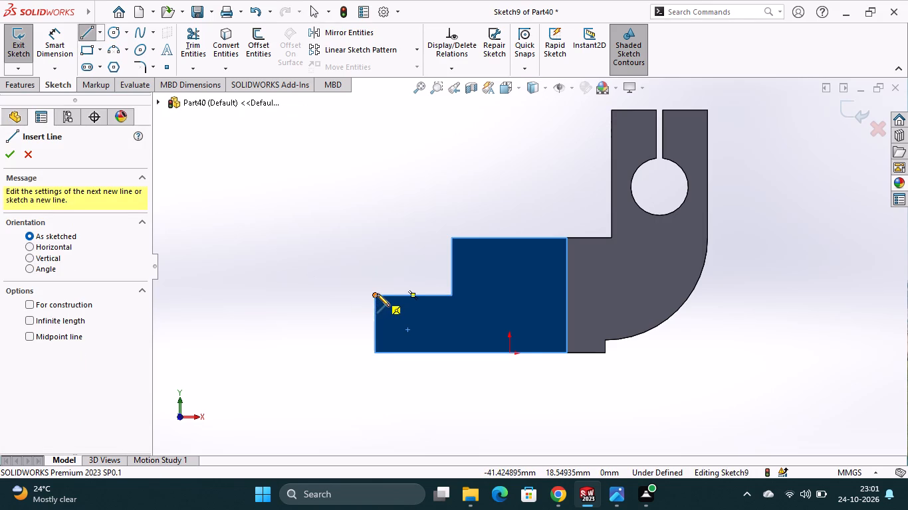
click(377, 294)
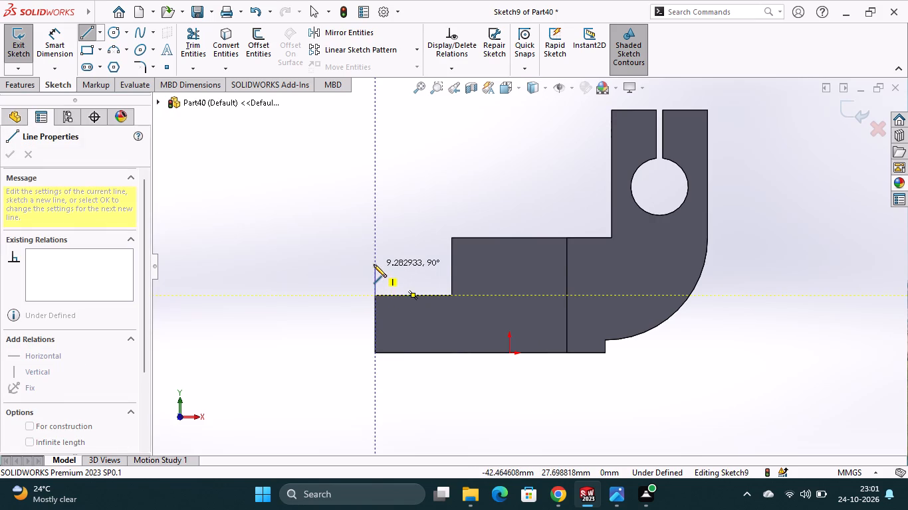
click(374, 264)
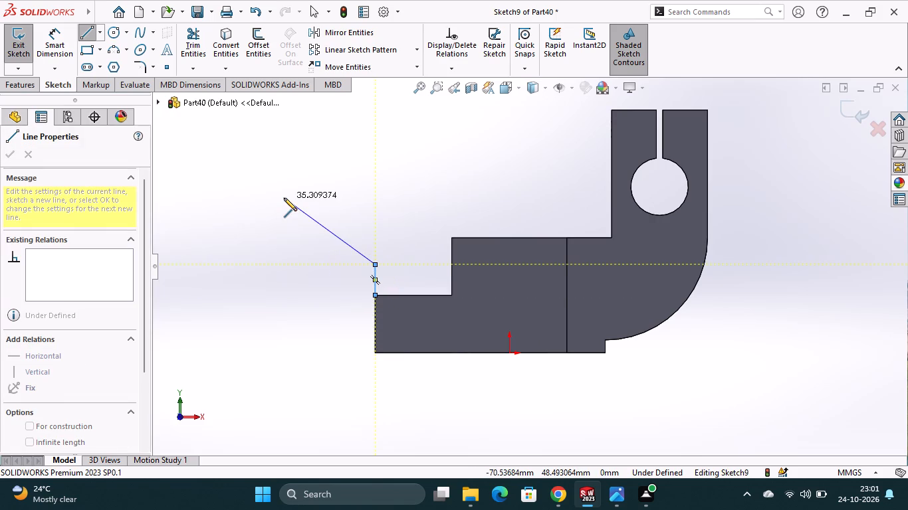
key(Escape)
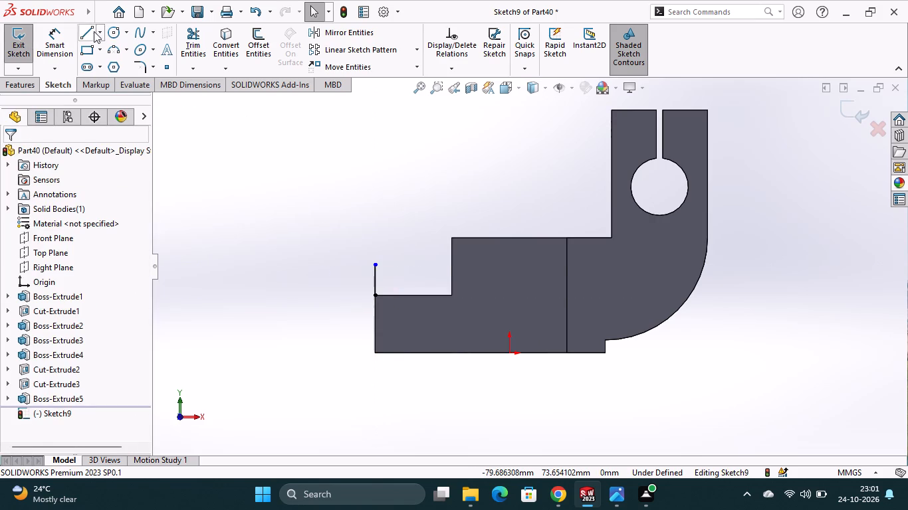
Sketch an 18 mm radius circle centred on the extension's outer top corner, reaching its outer bottom corner.
click(114, 31)
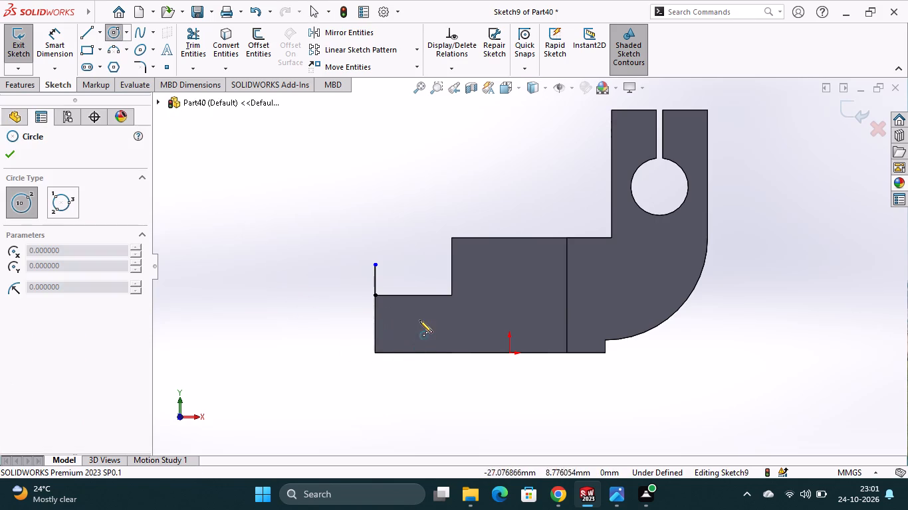
click(374, 296)
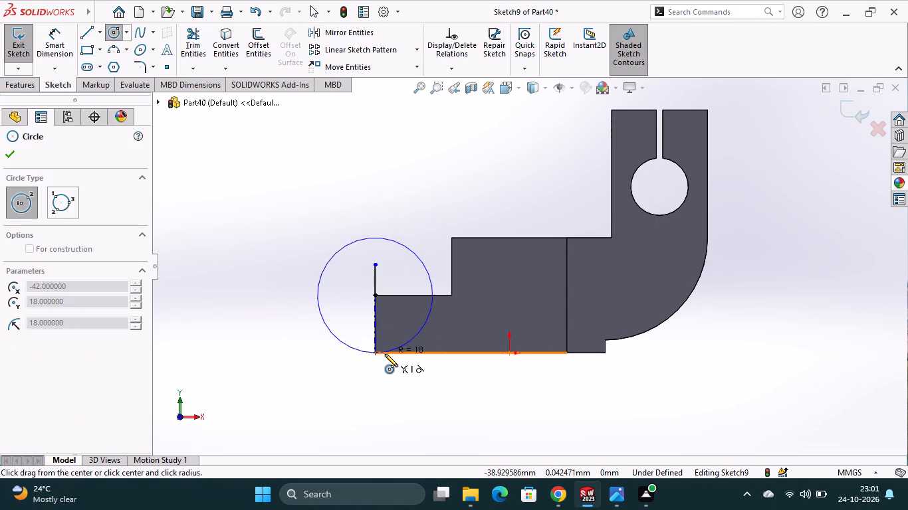
click(376, 352)
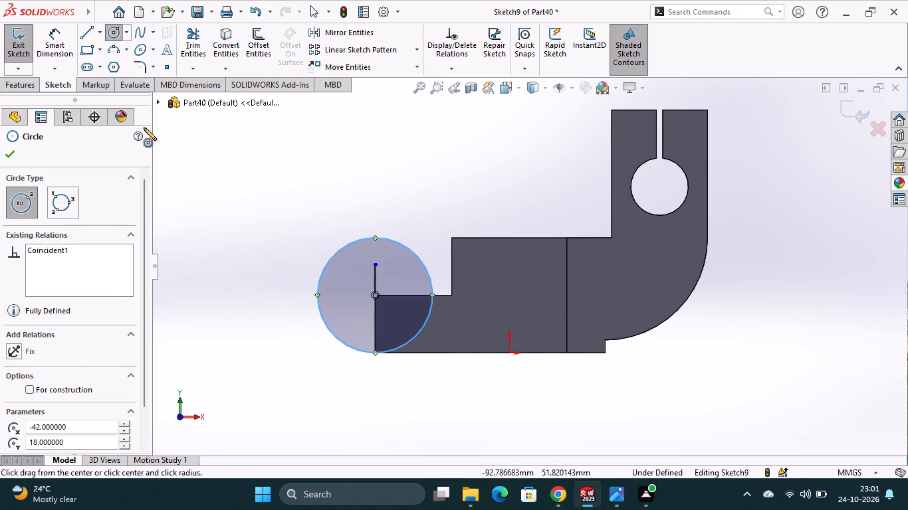
Sketch a vertical line about 13.6 mm upward from the circle's outermost quadrant point, tangent to the circle.
click(84, 33)
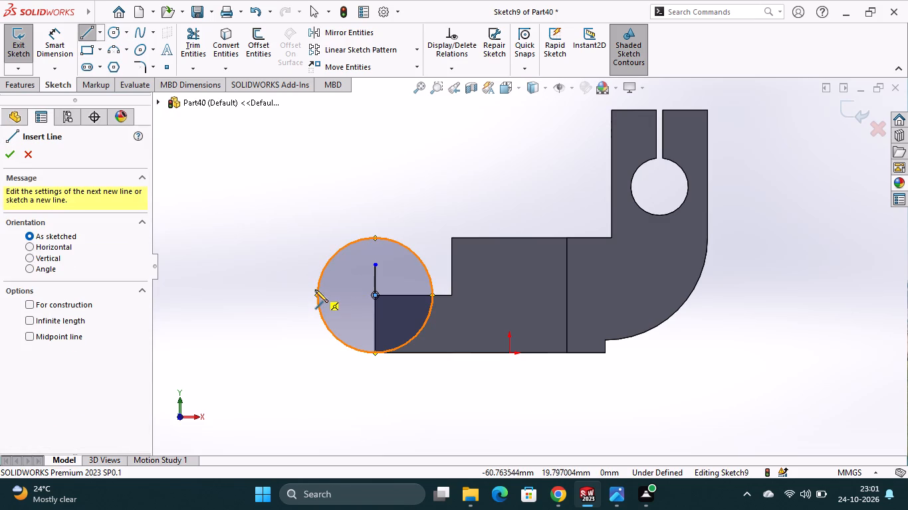
click(316, 295)
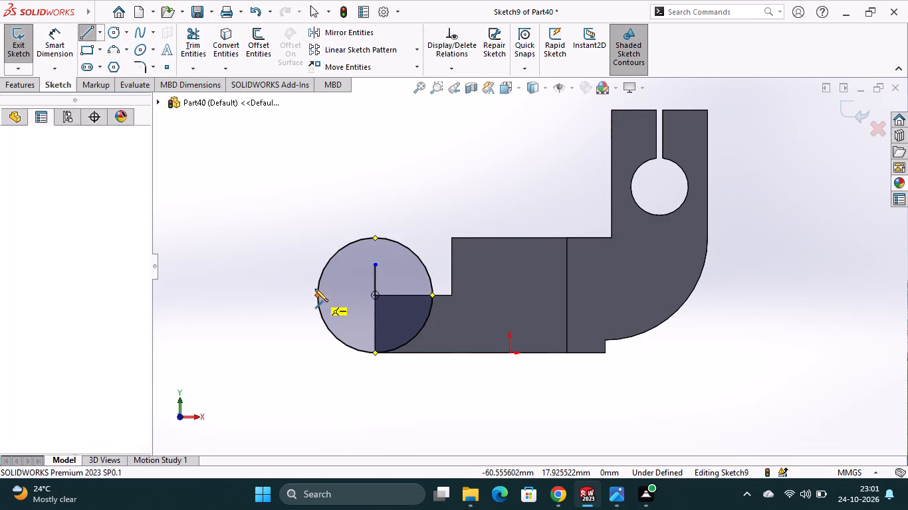
click(321, 251)
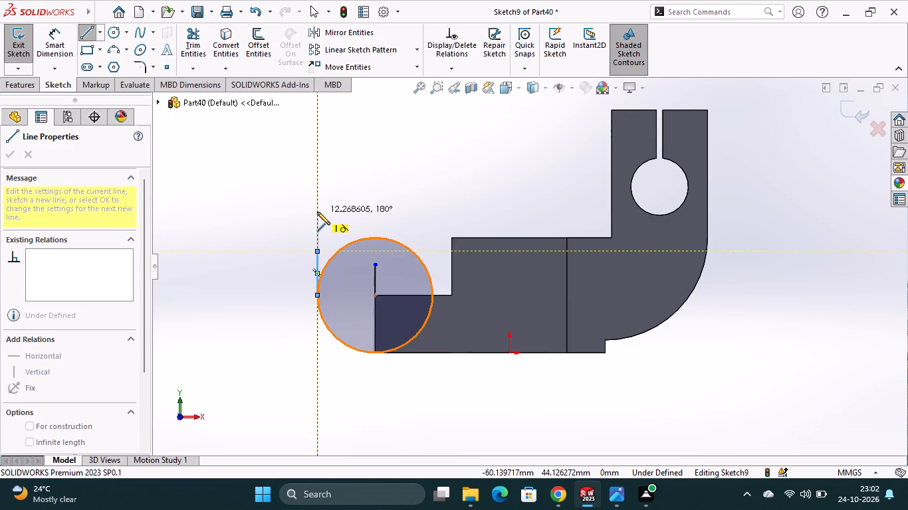
key(Escape)
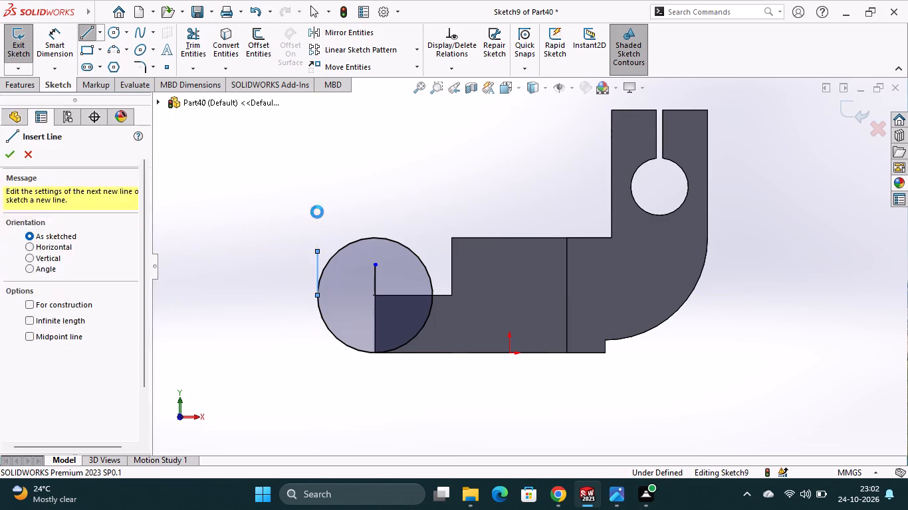
Convert the extension's top edge and outer vertical edge into sketch lines.
click(222, 34)
click(401, 294)
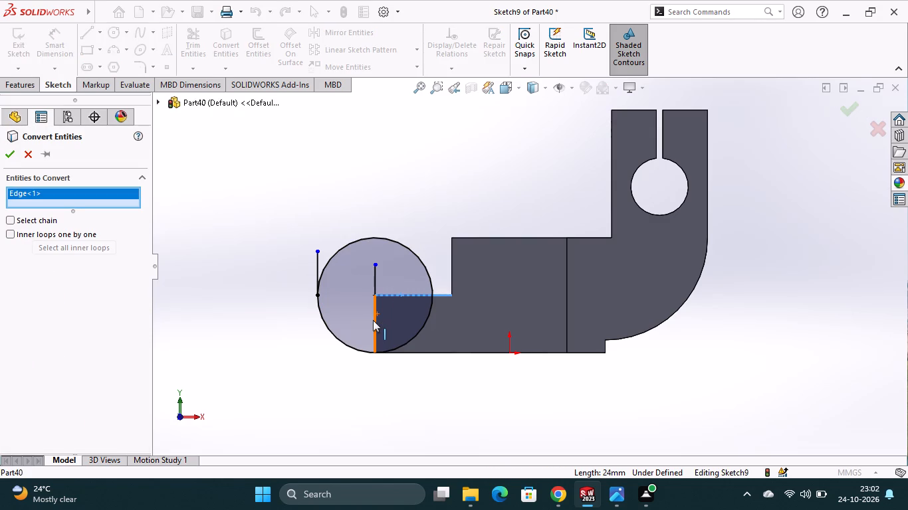
click(373, 320)
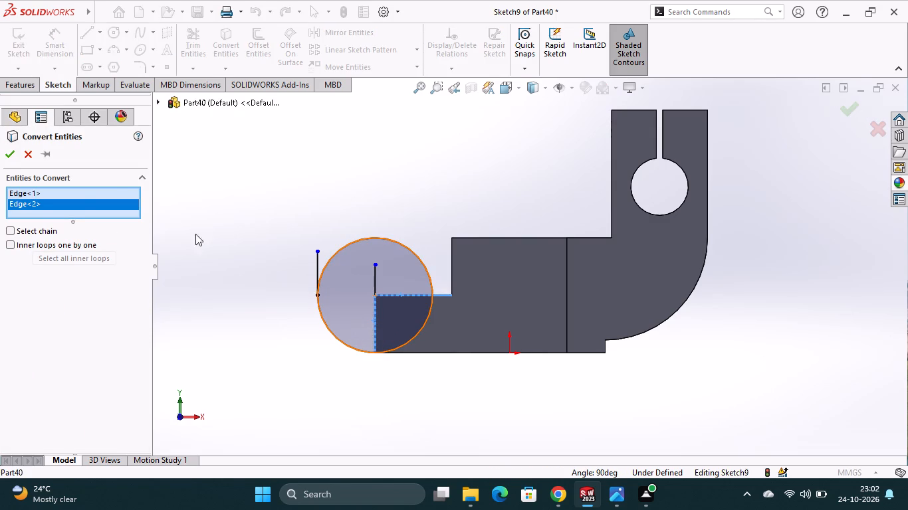
click(11, 154)
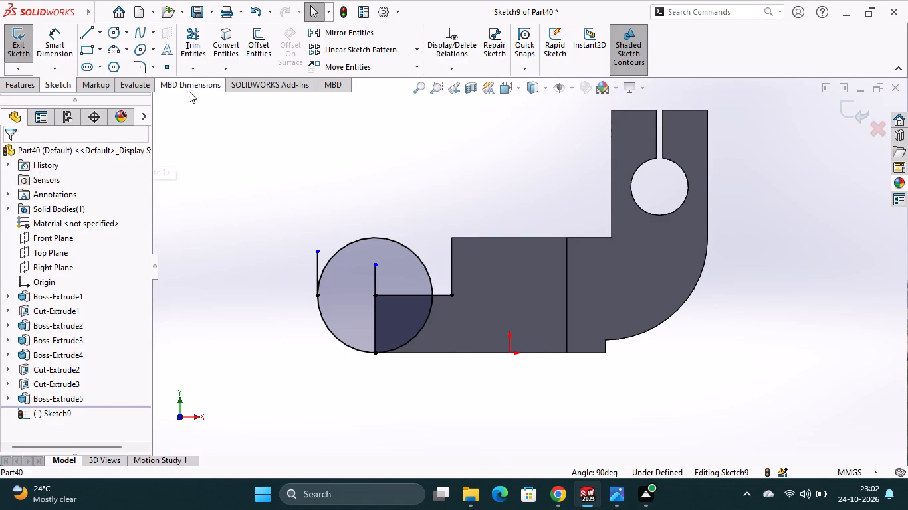
Extend the converted top-edge line outward to the far side of the circle.
click(200, 68)
click(201, 98)
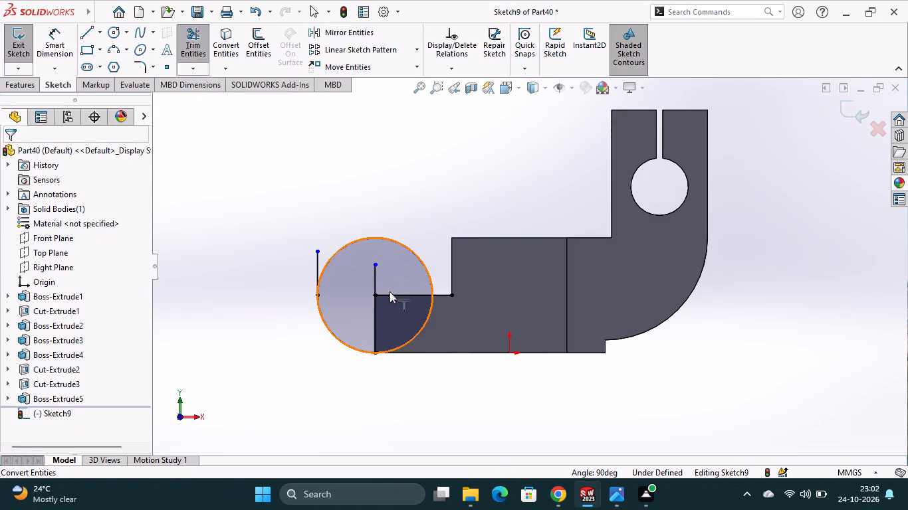
click(390, 292)
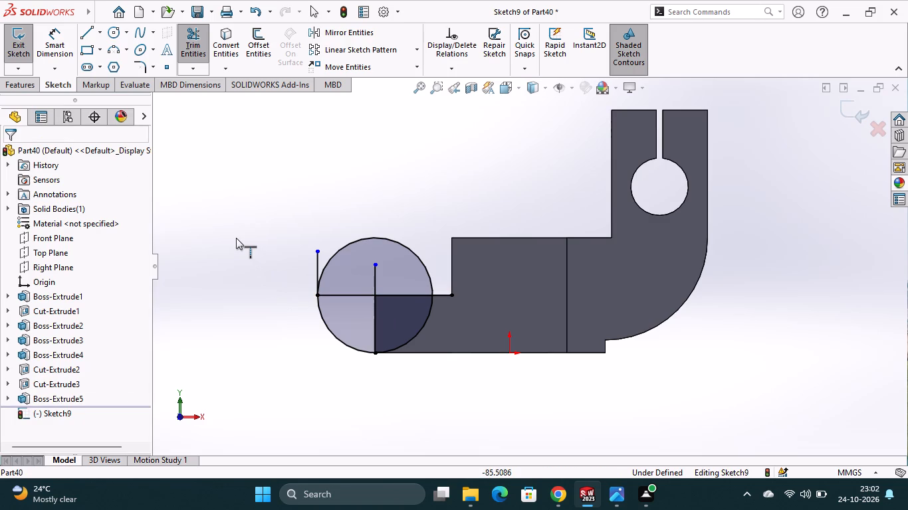
Trim the circle's upper half and inner lower quarter, the top-edge segment along the extension, and the short vertical line at the circle's centre.
click(199, 49)
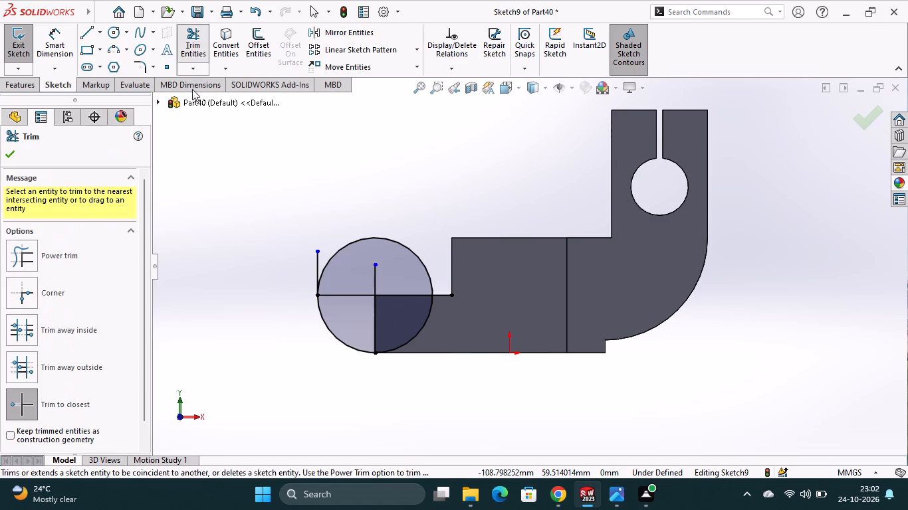
click(342, 244)
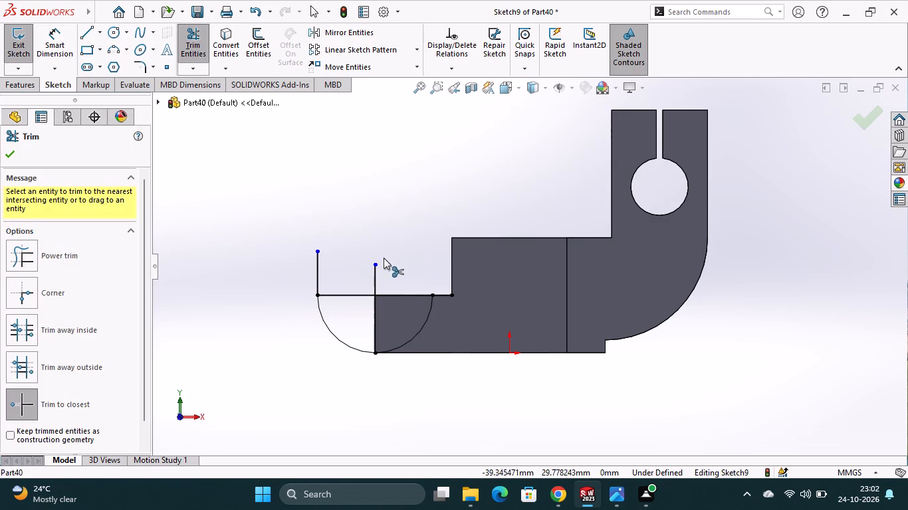
click(409, 342)
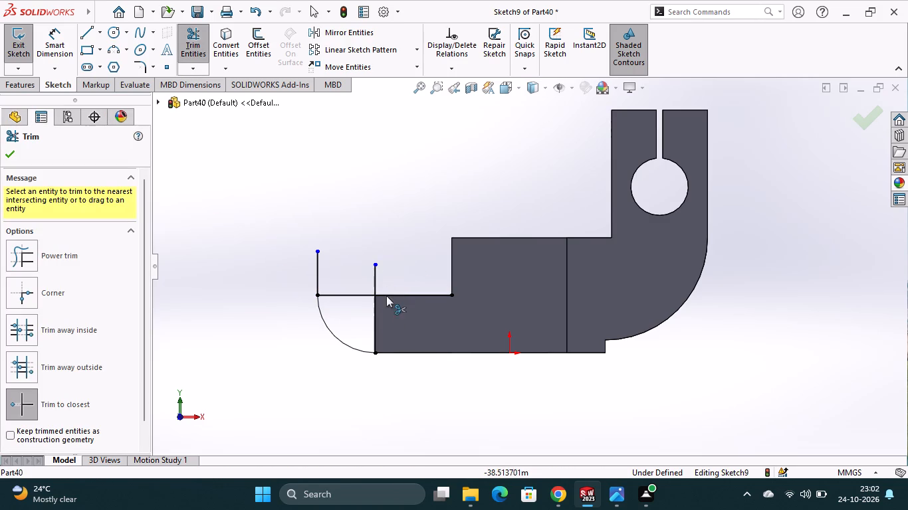
click(394, 294)
click(378, 283)
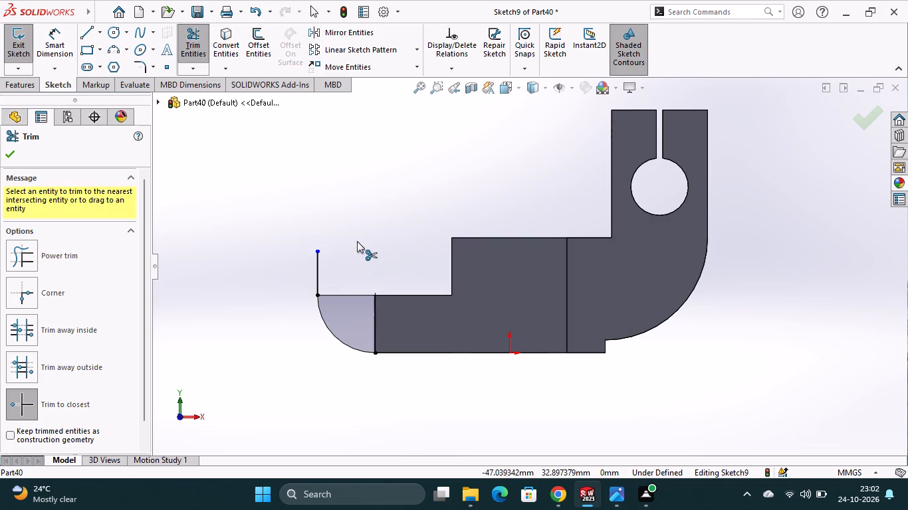
Undo the last trim, and trim the horizontal line between the quarter arc's outer end and the extension's outer edge.
key(ctrl+z)
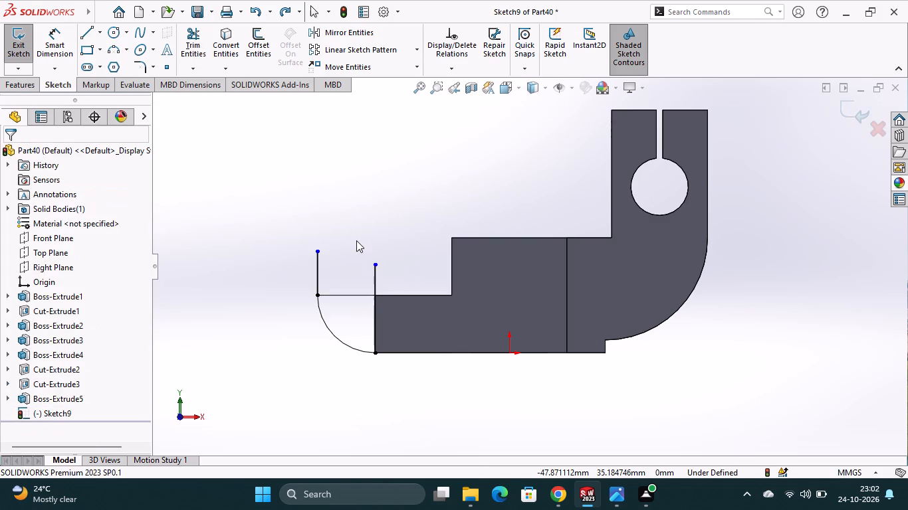
click(350, 297)
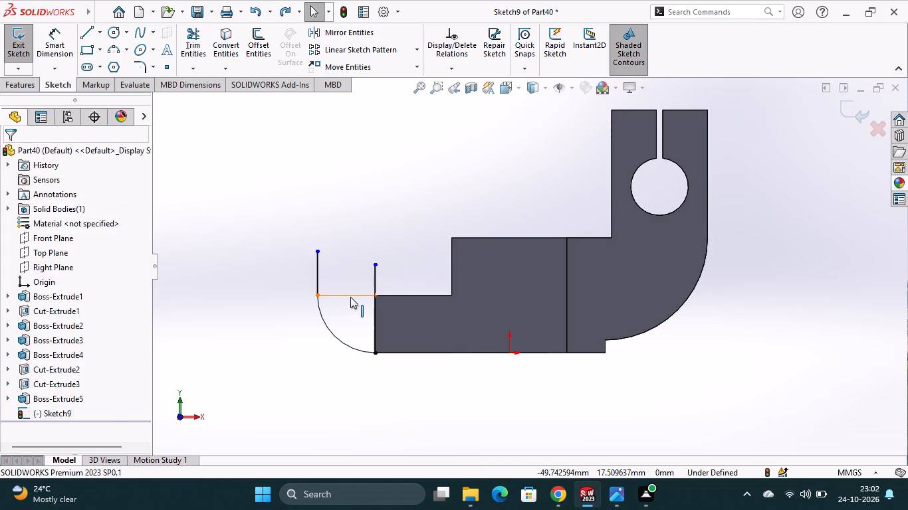
click(189, 43)
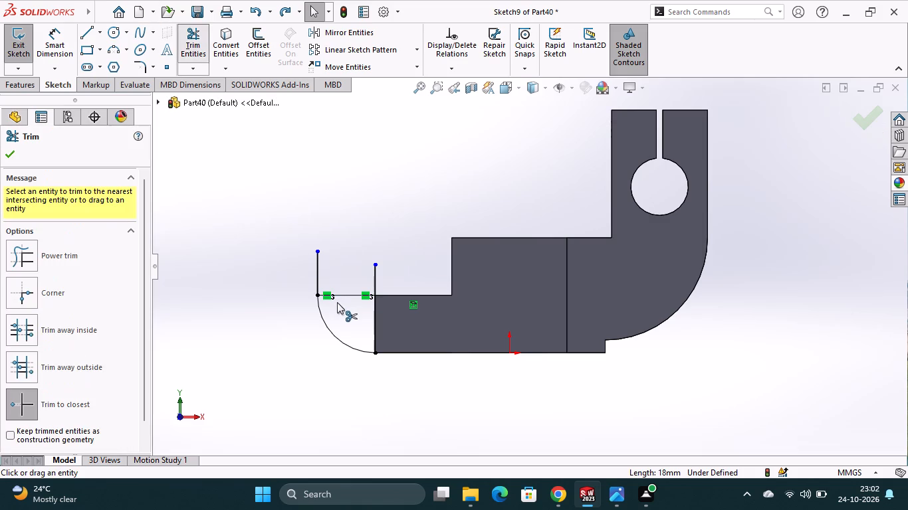
click(348, 297)
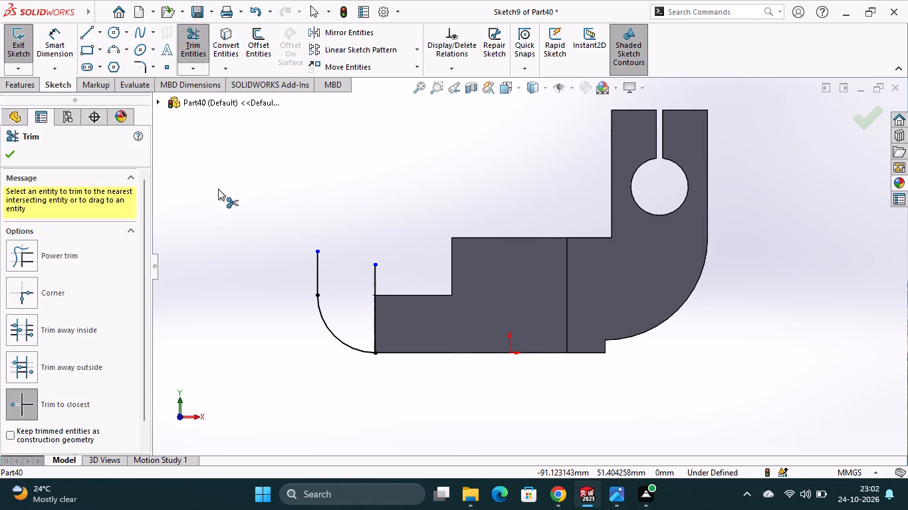
Dimension the inner vertical line rising above the extension's top edge at 10 mm.
click(58, 44)
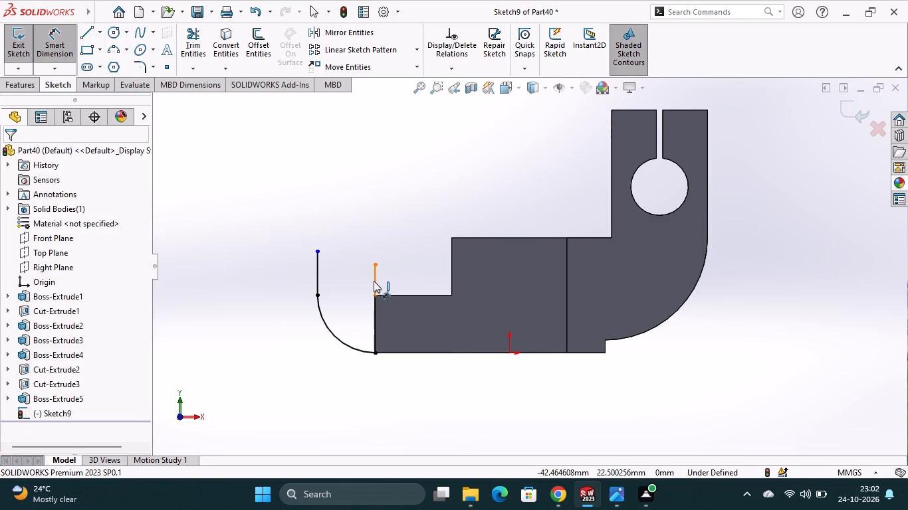
click(374, 281)
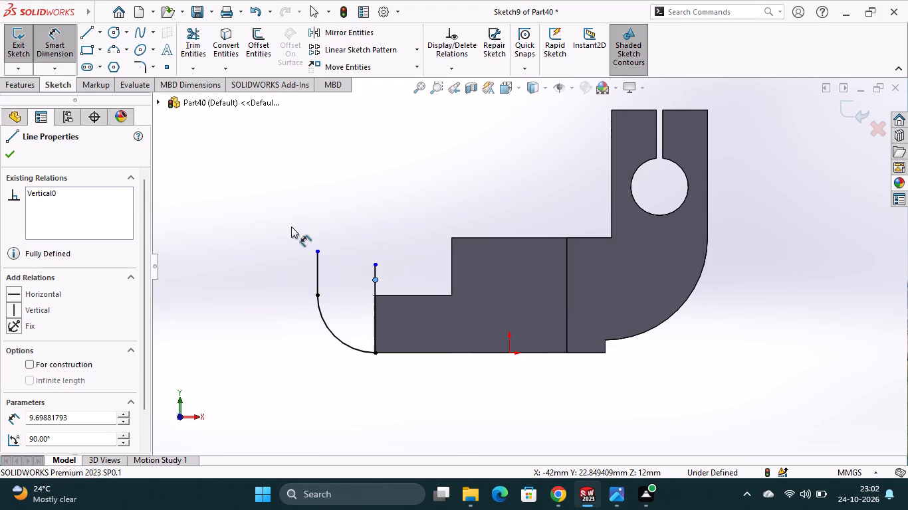
key(Escape)
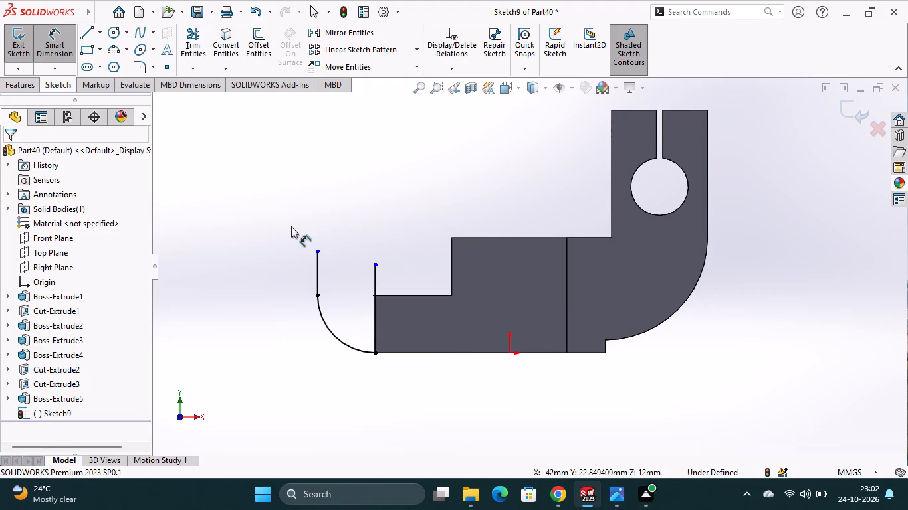
click(374, 278)
click(257, 269)
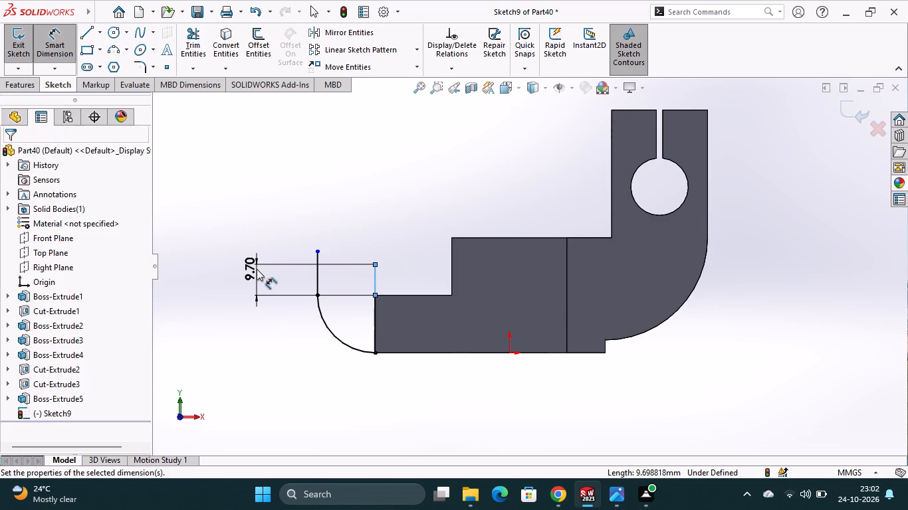
text(10)
key(Return)
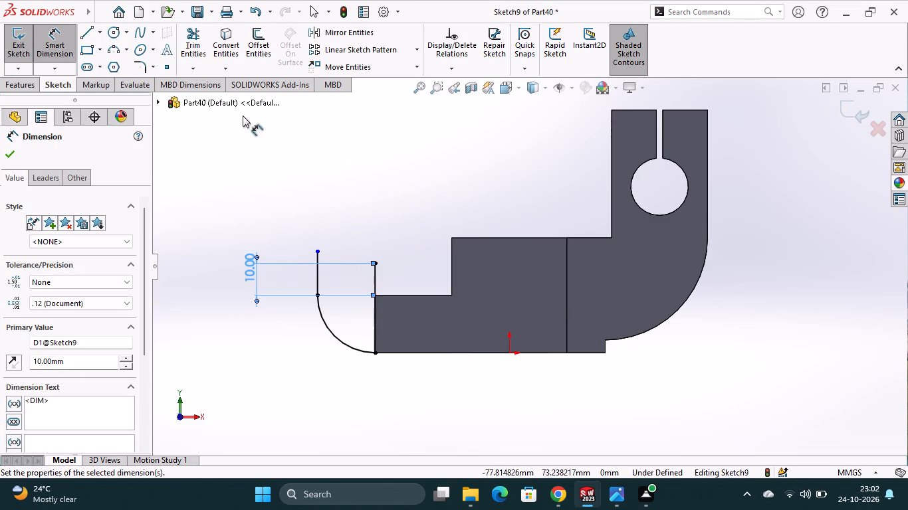
Close the profile with a horizontal line from the inner line's upper end to the outer vertical line, trimming both overhanging ends.
click(86, 31)
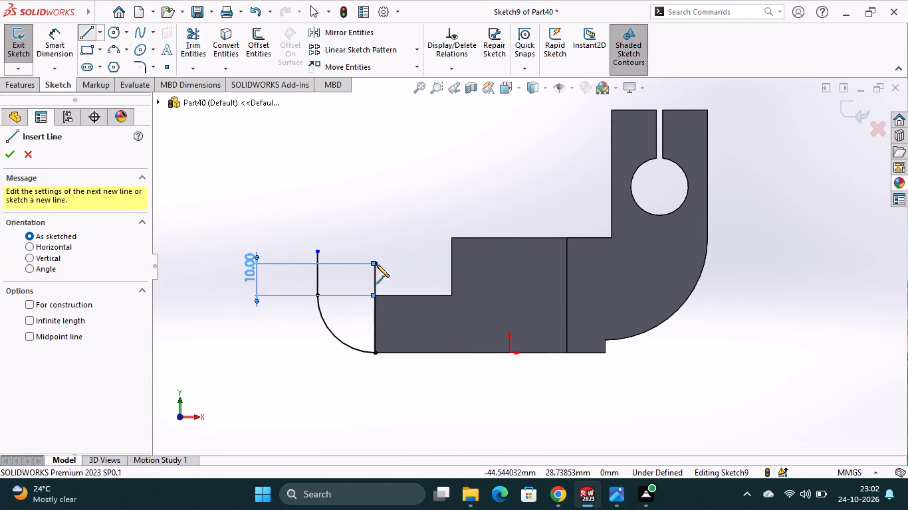
click(376, 264)
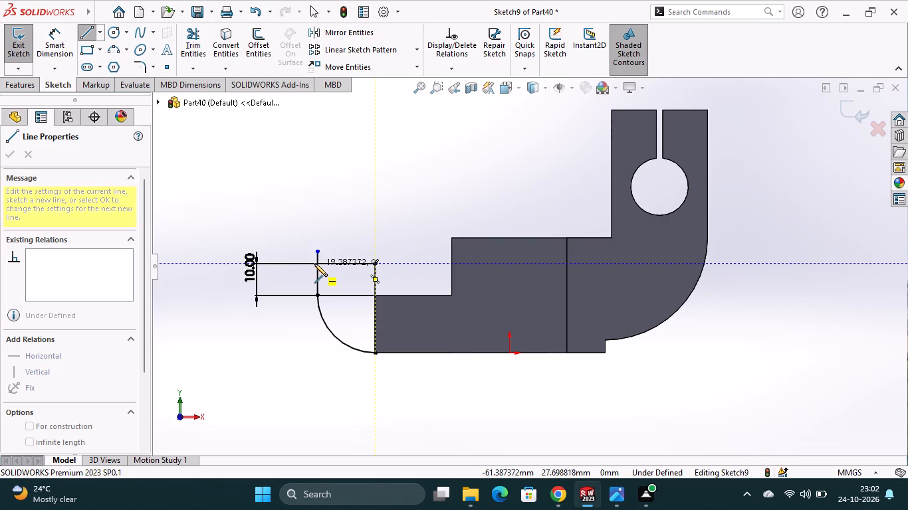
click(295, 263)
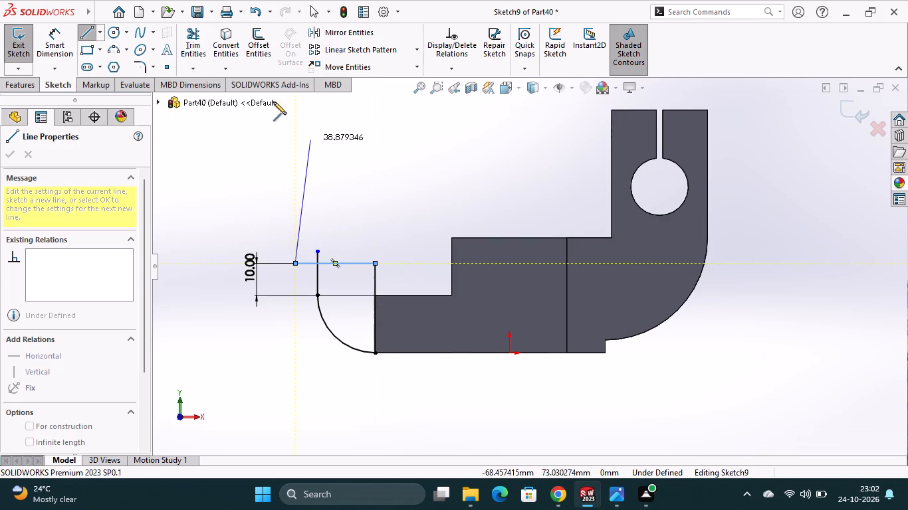
click(198, 52)
scroll(334, 264, down, 5)
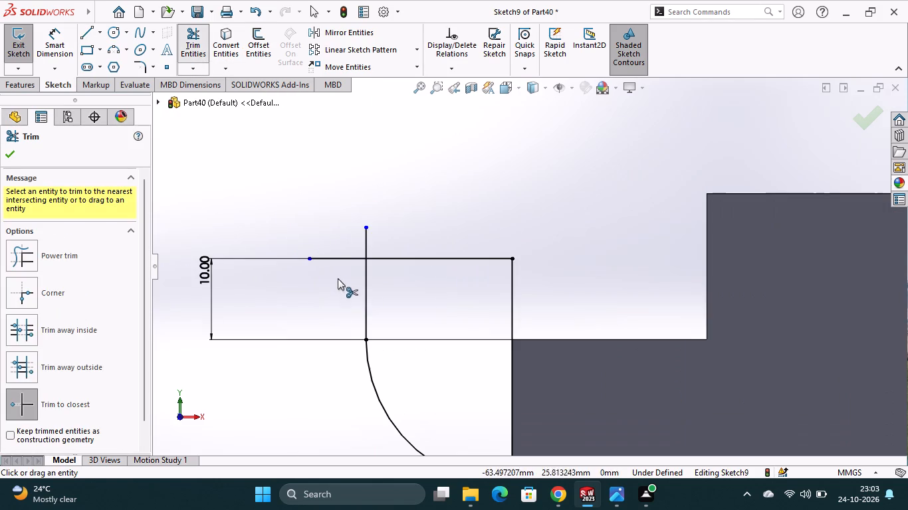
click(365, 239)
click(353, 257)
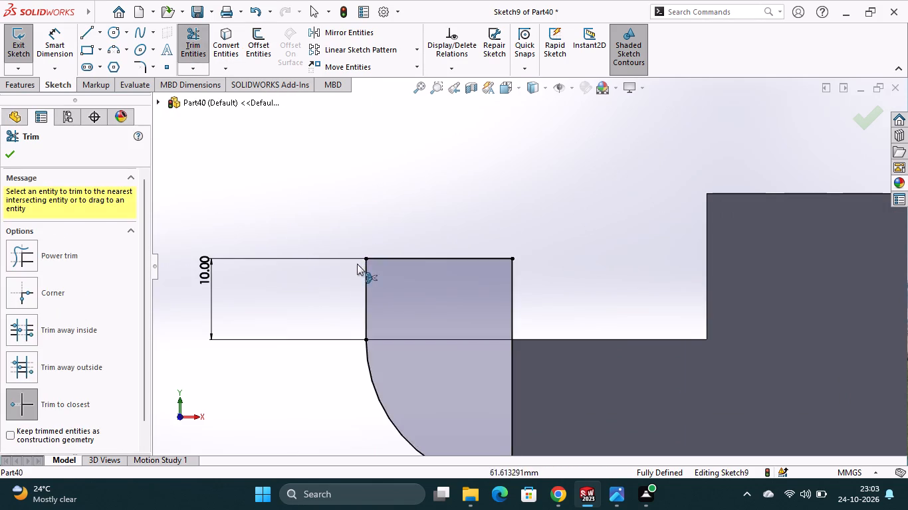
scroll(419, 303, up, 3)
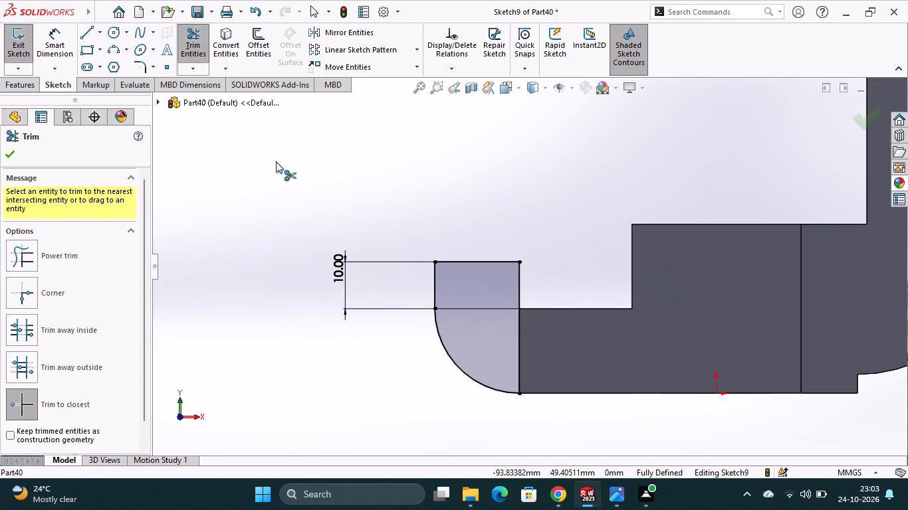
Extrude the closed profile 15 mm in the reversed direction, merging it with the body.
click(25, 92)
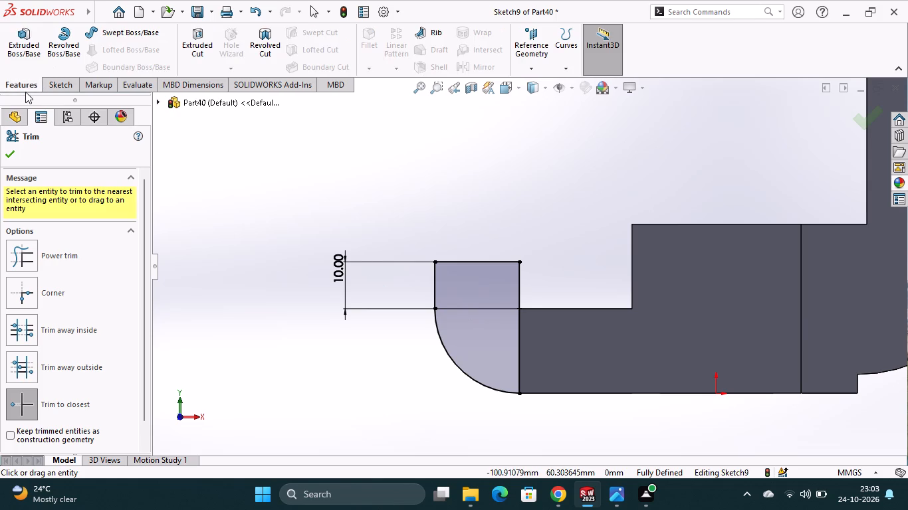
click(19, 48)
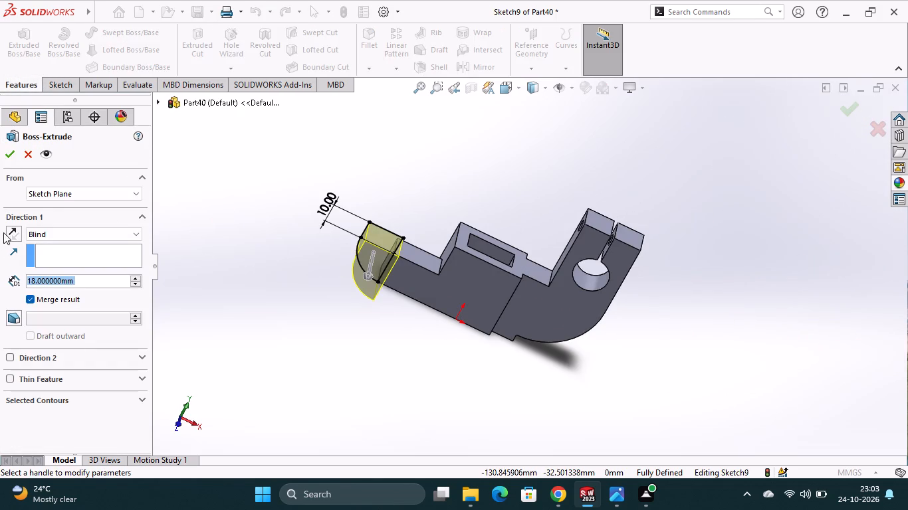
click(15, 229)
drag(86, 279, 11, 276)
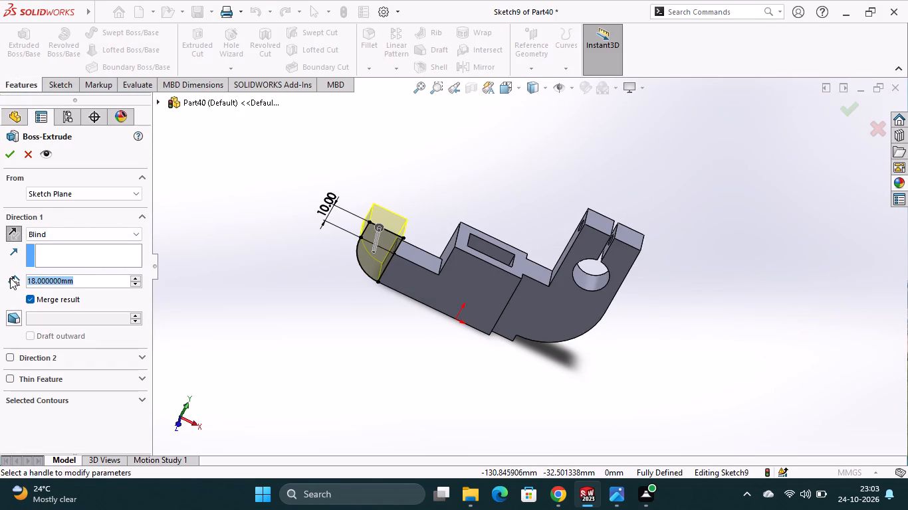
text(15)
key(Return)
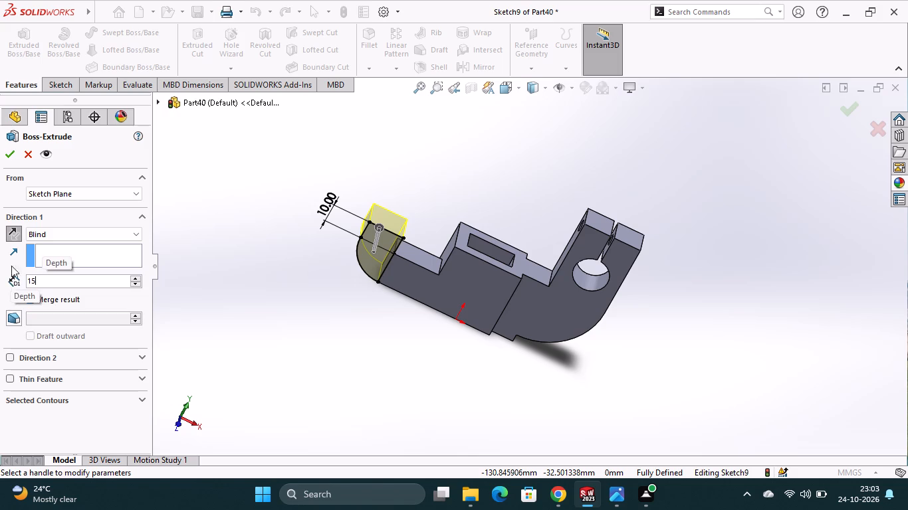
click(9, 152)
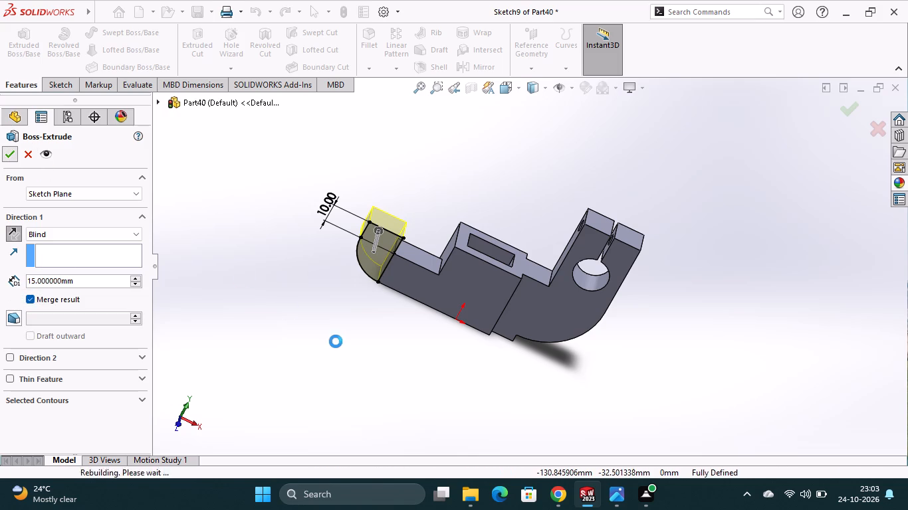
click(348, 319)
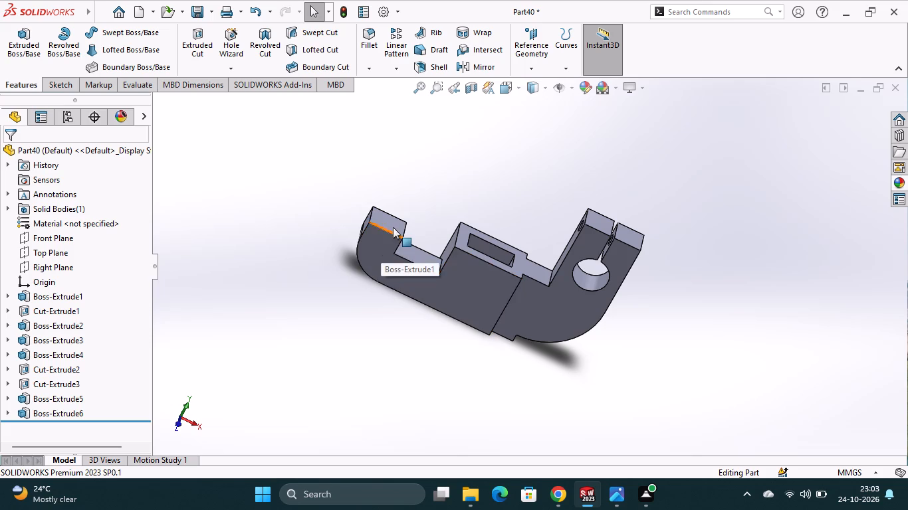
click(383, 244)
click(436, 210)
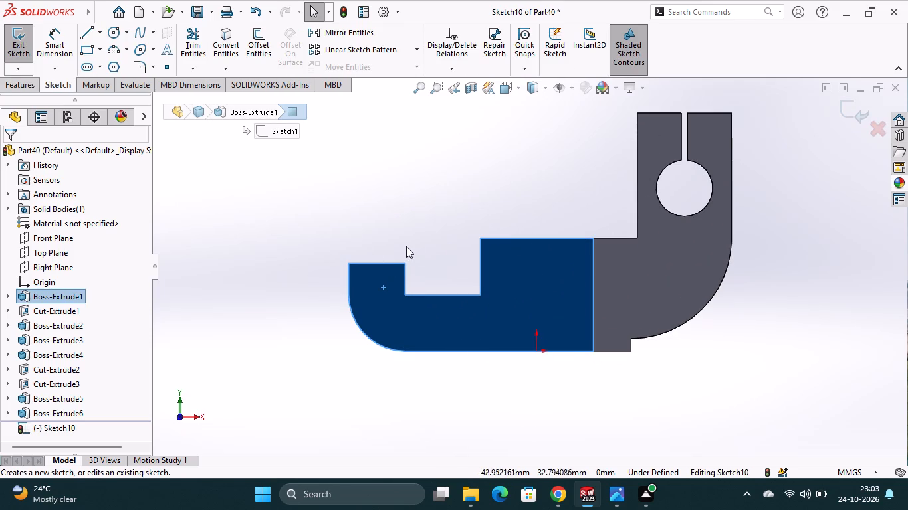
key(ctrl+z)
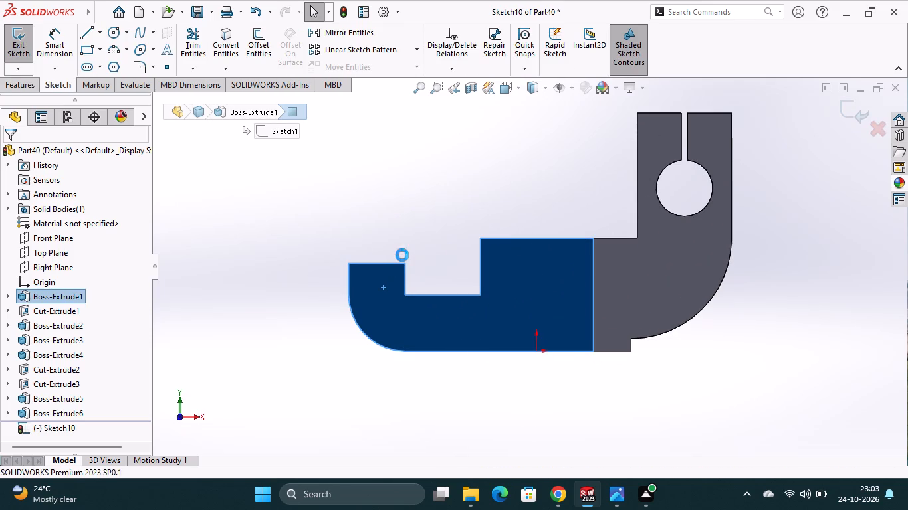
Start a sketch on the curved end's top face and draw a parallelogram with its 18 mm base on the front edge, slanting outward.
click(388, 221)
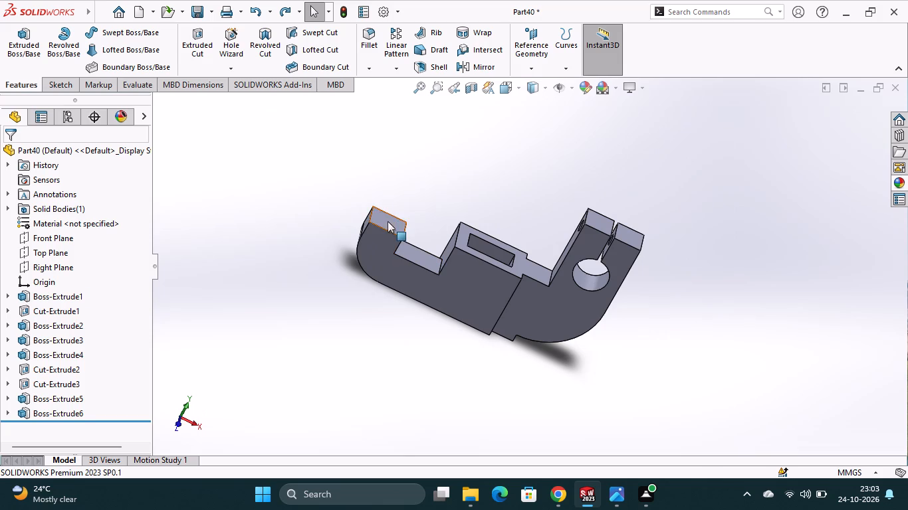
click(448, 181)
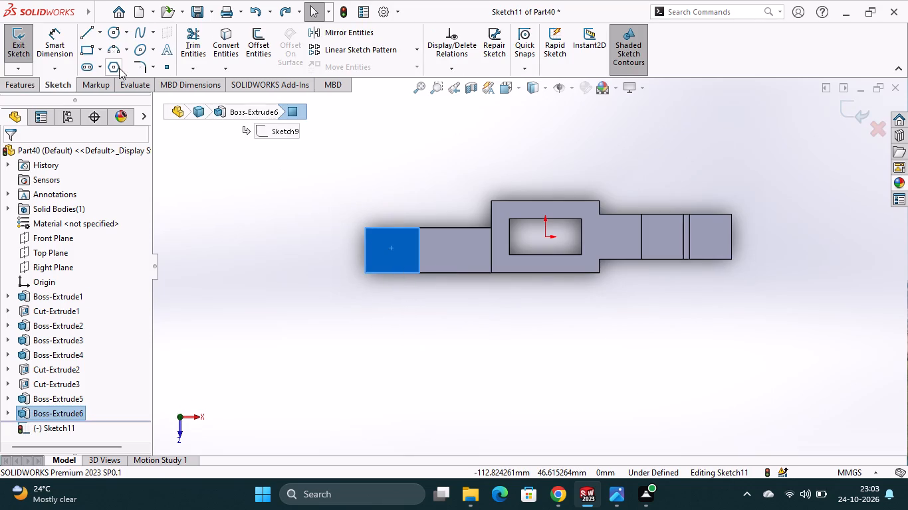
click(98, 64)
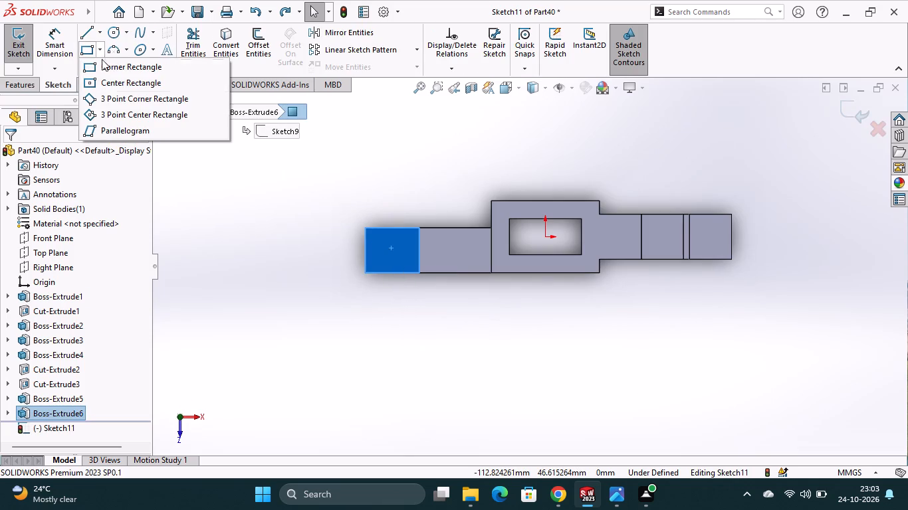
click(104, 133)
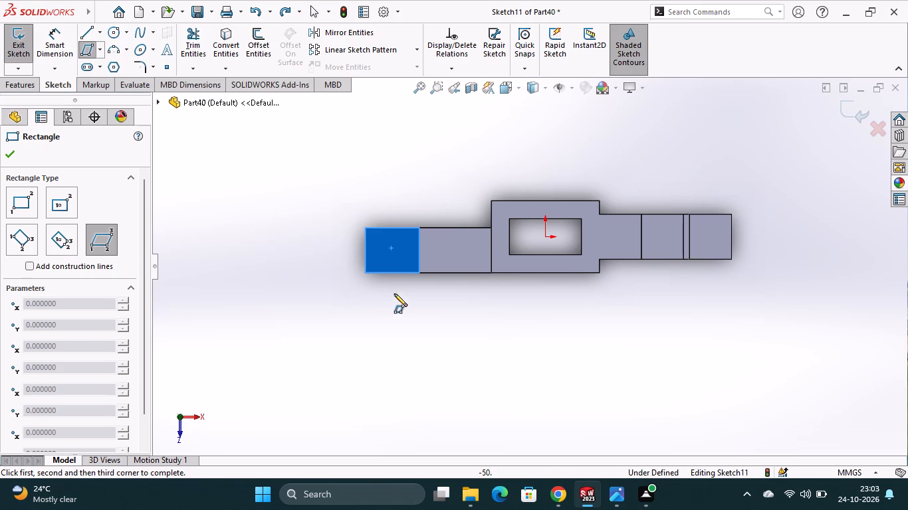
click(364, 273)
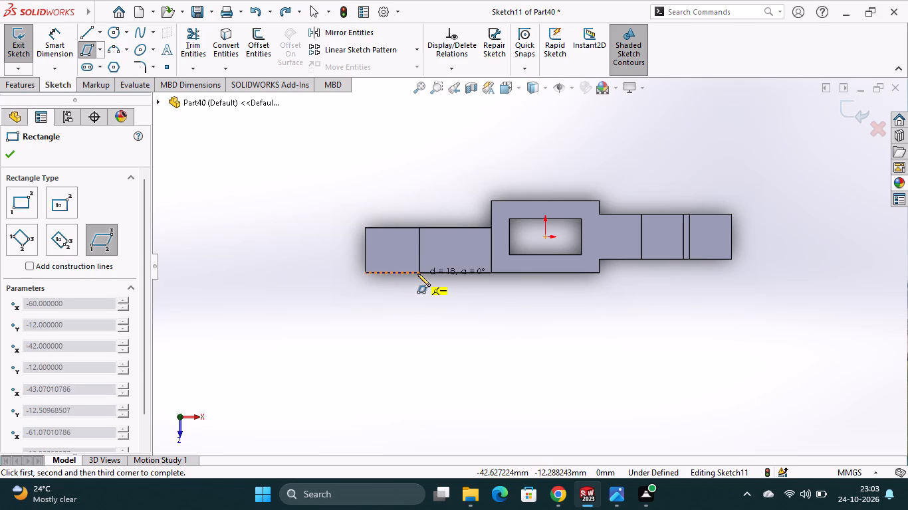
click(417, 273)
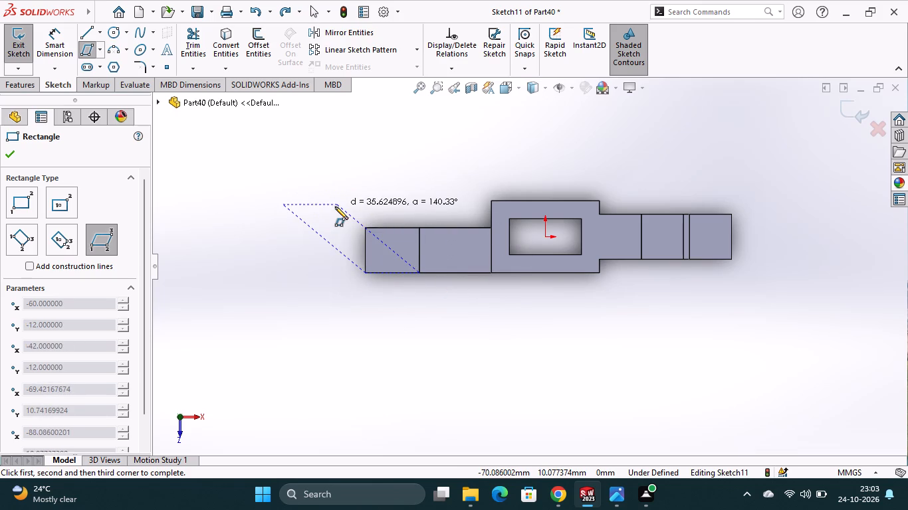
click(352, 210)
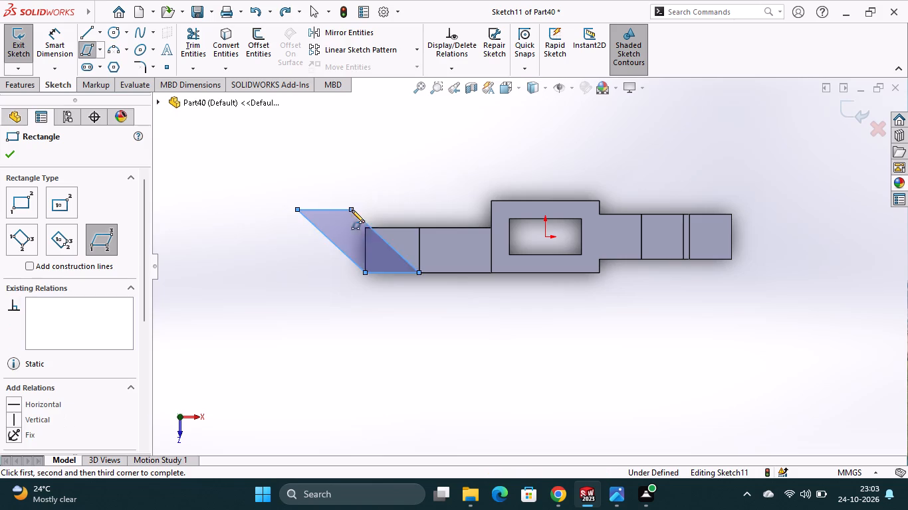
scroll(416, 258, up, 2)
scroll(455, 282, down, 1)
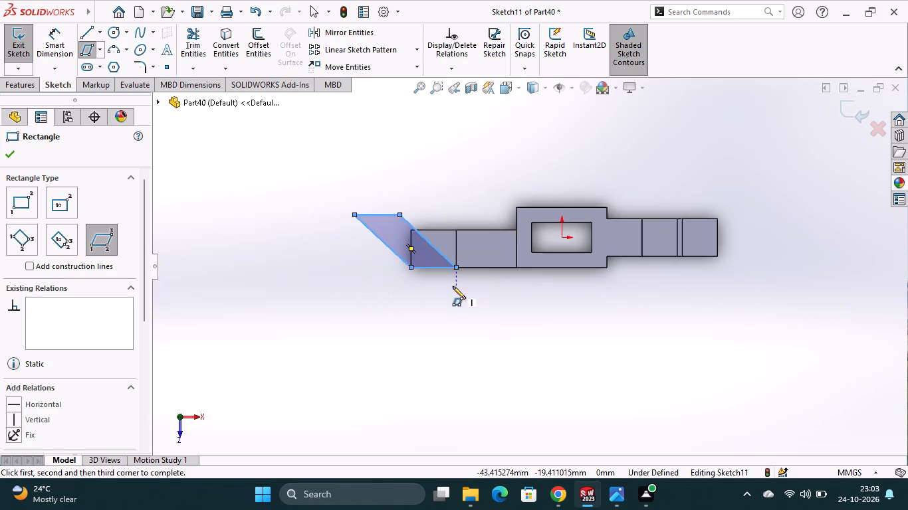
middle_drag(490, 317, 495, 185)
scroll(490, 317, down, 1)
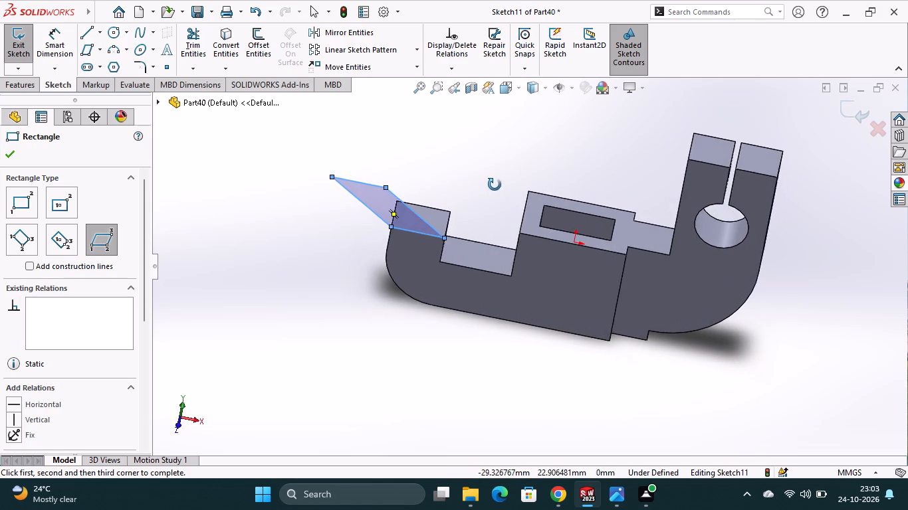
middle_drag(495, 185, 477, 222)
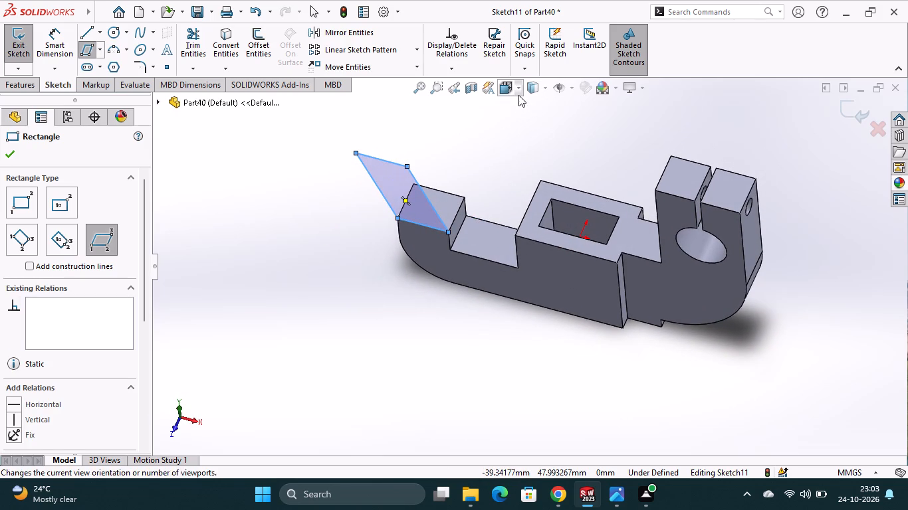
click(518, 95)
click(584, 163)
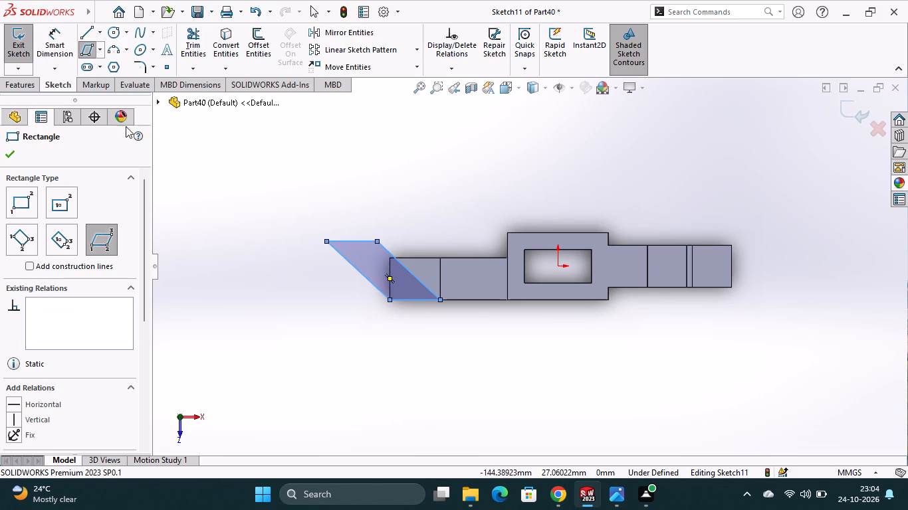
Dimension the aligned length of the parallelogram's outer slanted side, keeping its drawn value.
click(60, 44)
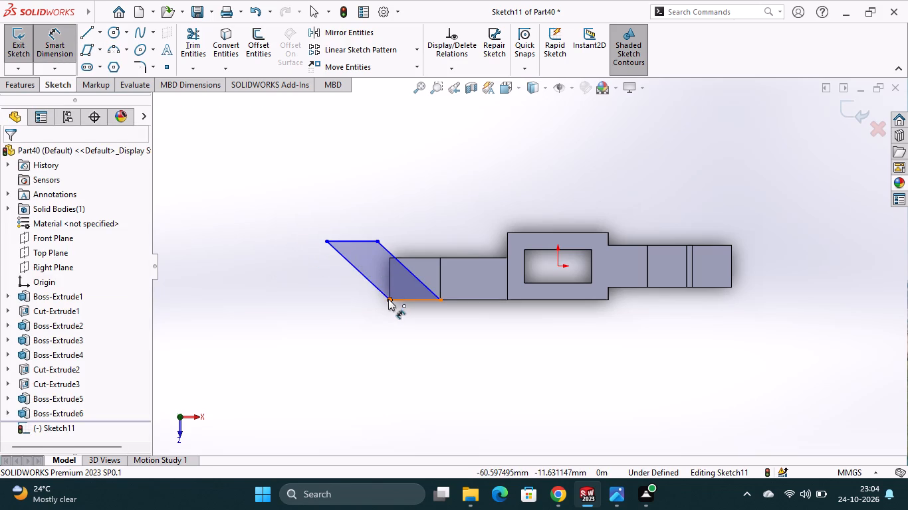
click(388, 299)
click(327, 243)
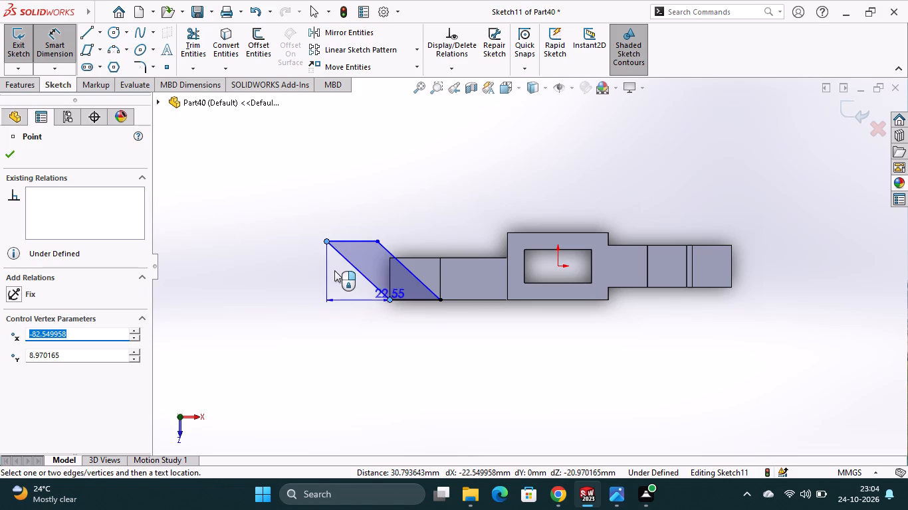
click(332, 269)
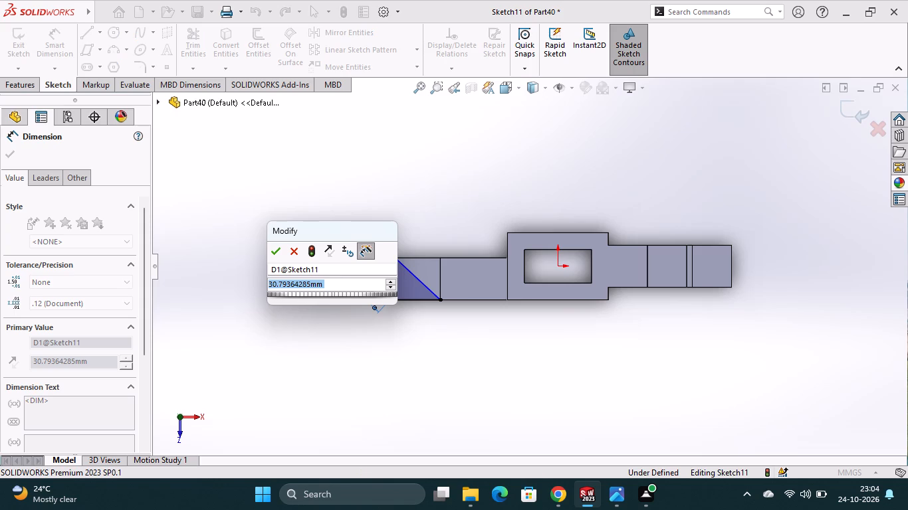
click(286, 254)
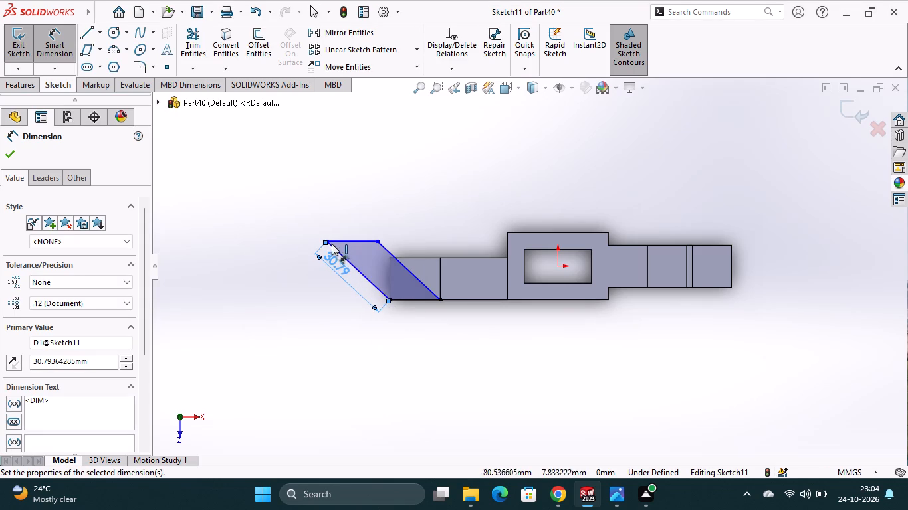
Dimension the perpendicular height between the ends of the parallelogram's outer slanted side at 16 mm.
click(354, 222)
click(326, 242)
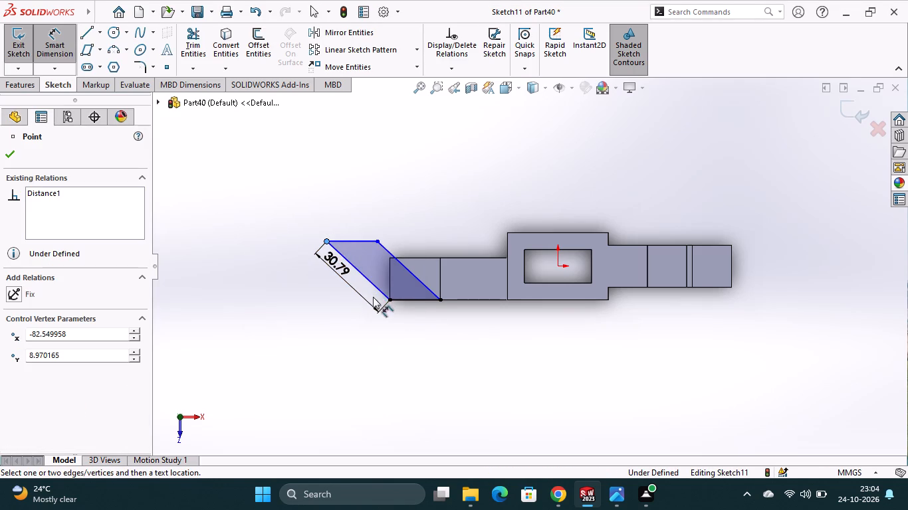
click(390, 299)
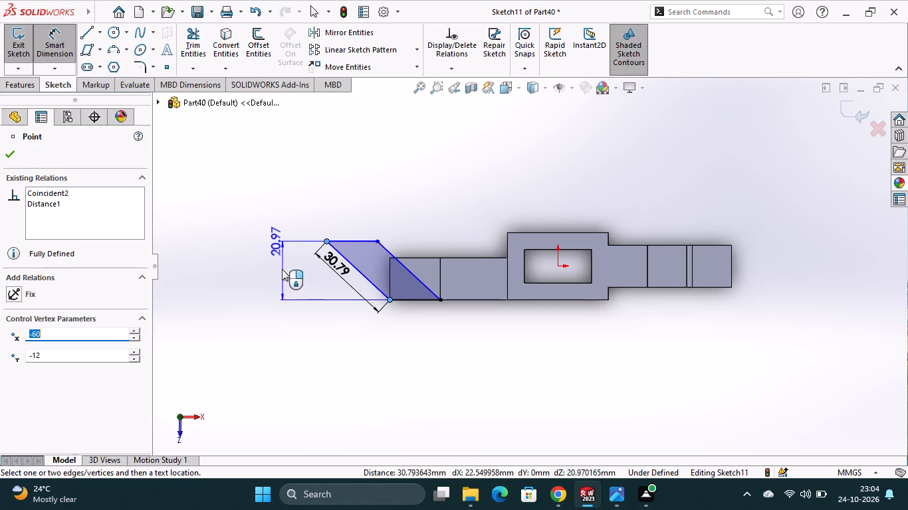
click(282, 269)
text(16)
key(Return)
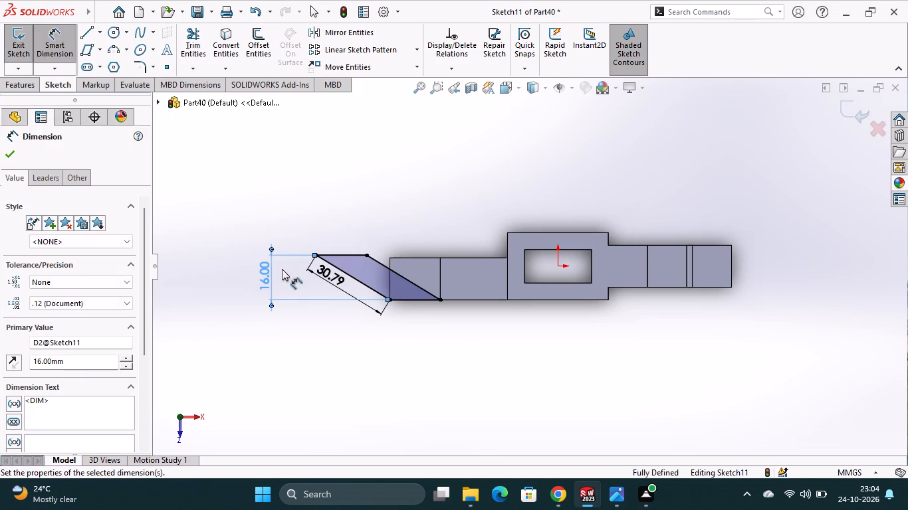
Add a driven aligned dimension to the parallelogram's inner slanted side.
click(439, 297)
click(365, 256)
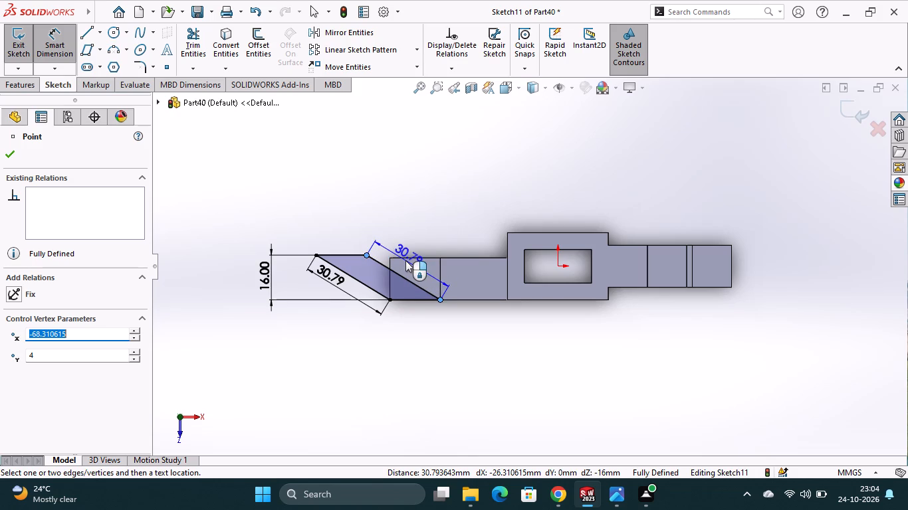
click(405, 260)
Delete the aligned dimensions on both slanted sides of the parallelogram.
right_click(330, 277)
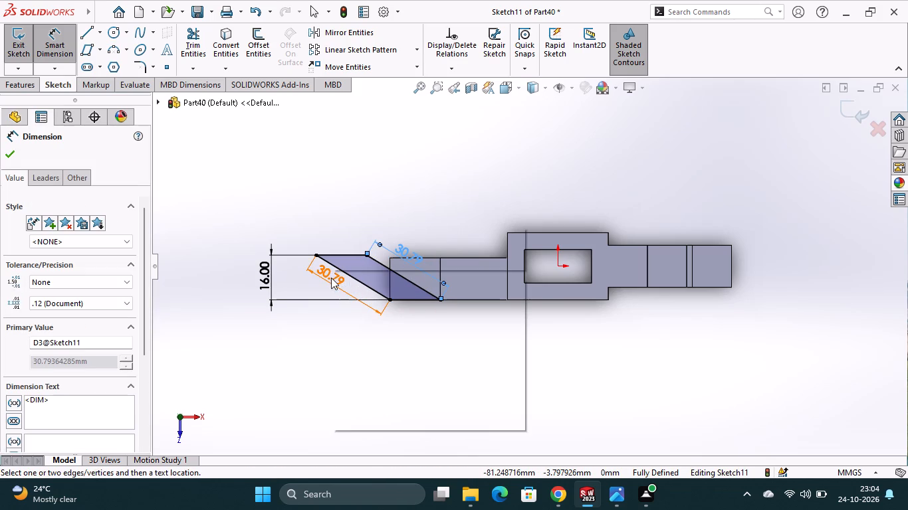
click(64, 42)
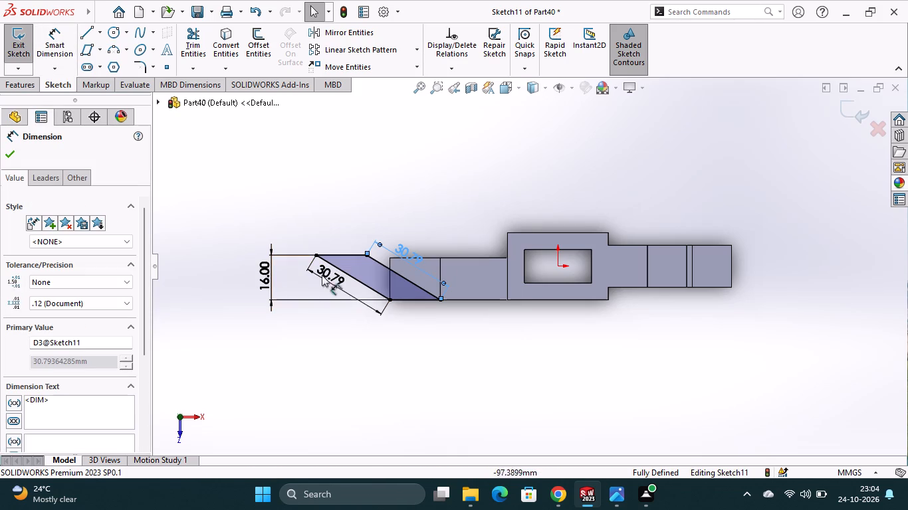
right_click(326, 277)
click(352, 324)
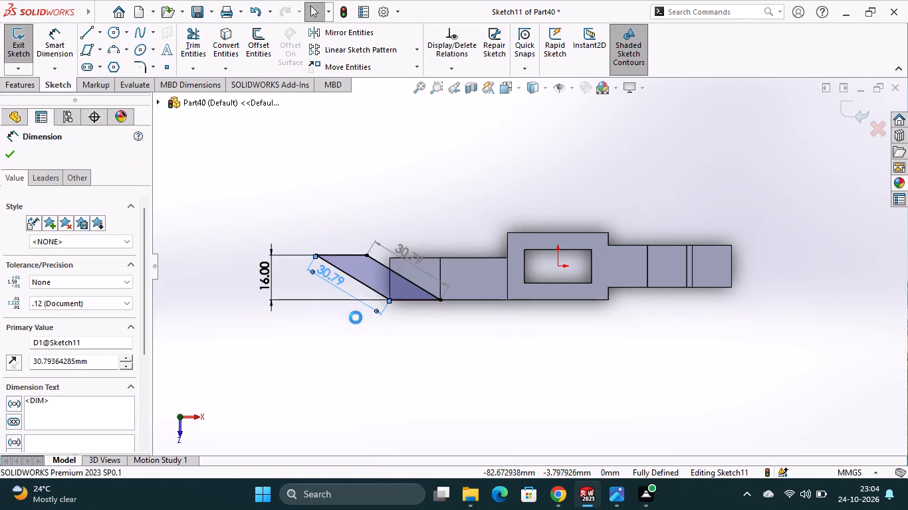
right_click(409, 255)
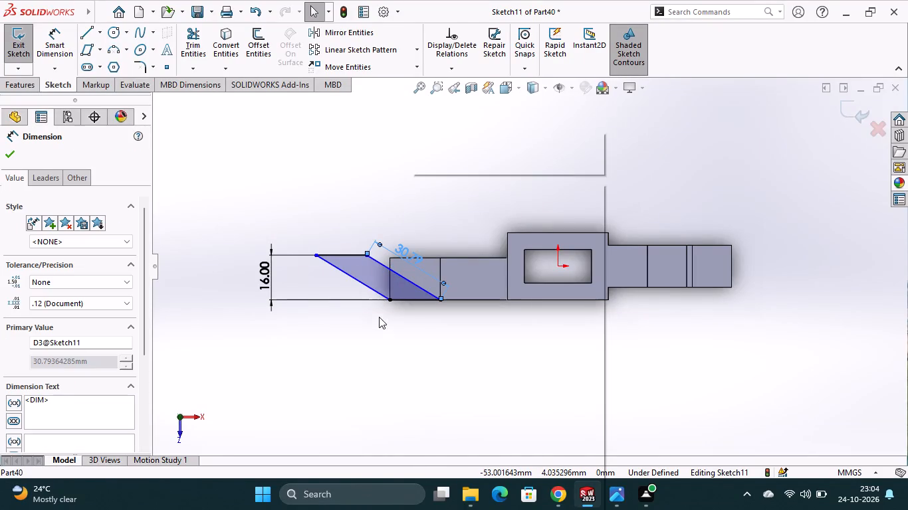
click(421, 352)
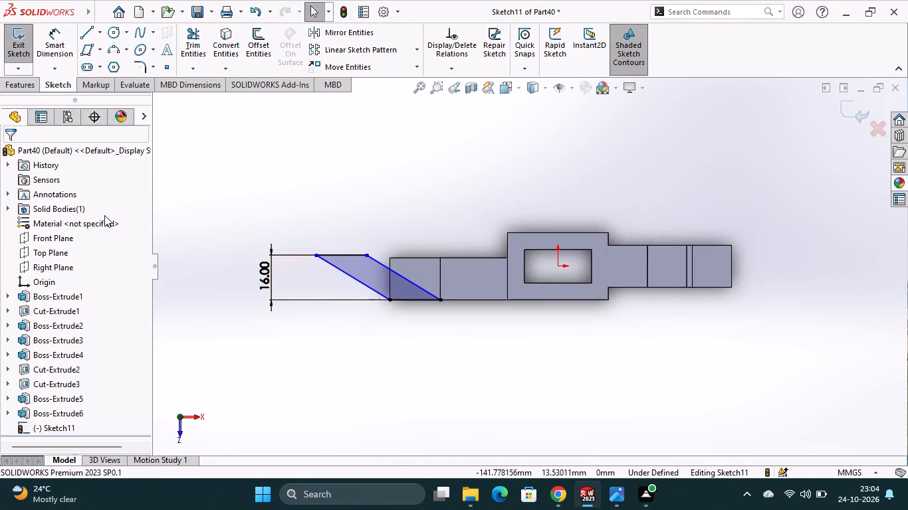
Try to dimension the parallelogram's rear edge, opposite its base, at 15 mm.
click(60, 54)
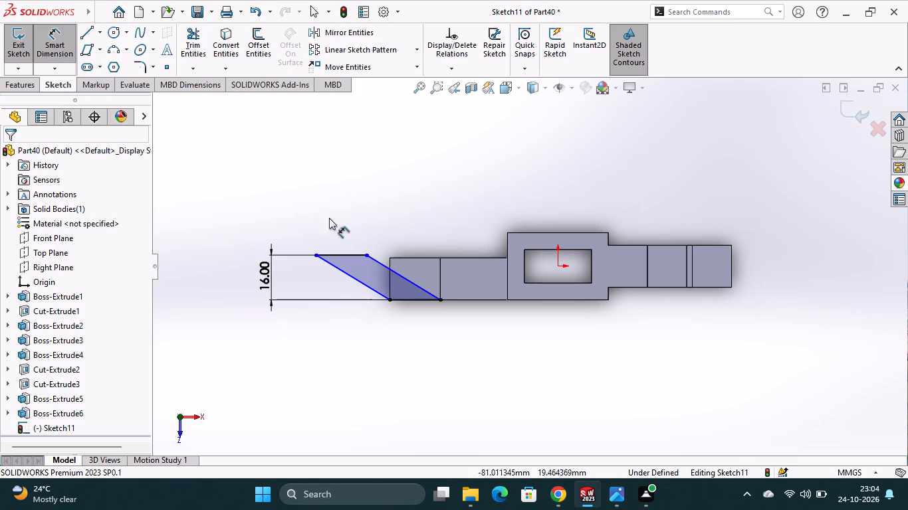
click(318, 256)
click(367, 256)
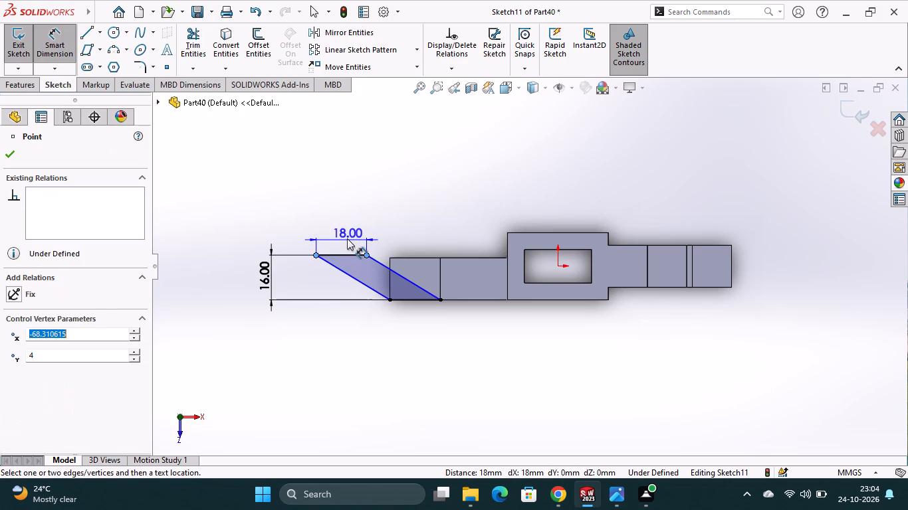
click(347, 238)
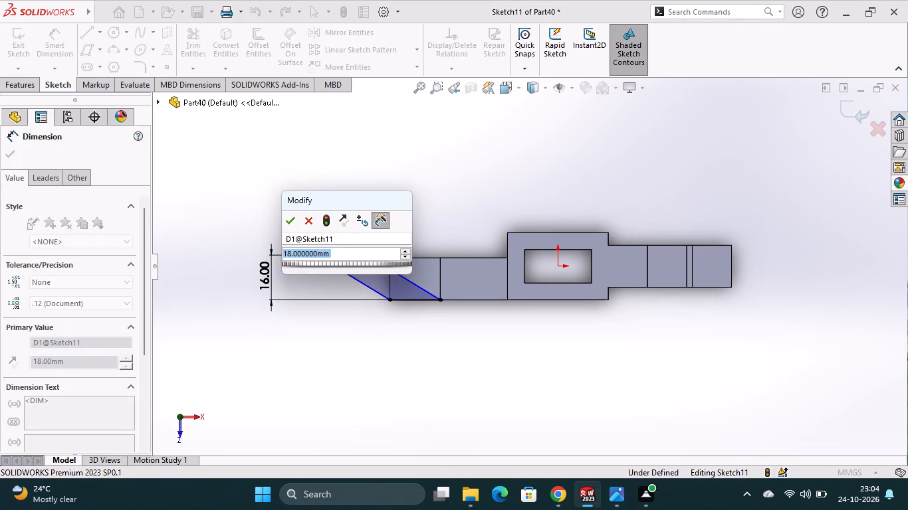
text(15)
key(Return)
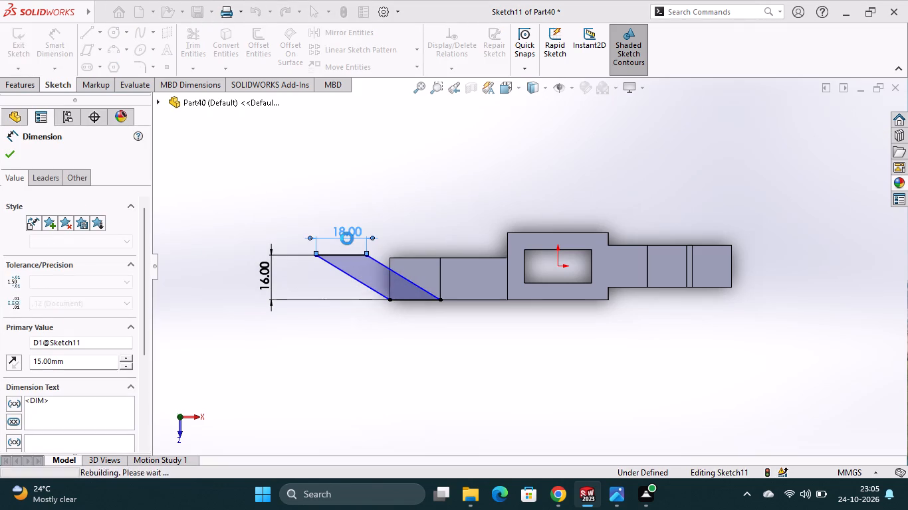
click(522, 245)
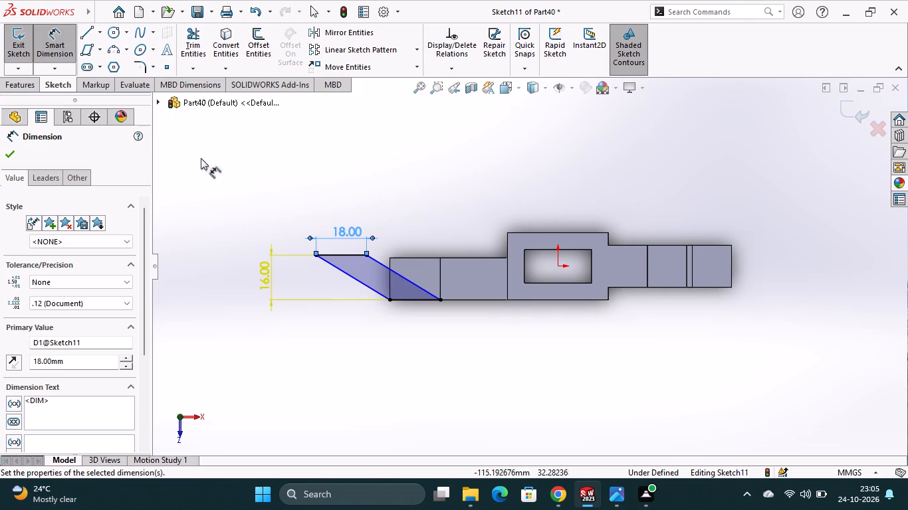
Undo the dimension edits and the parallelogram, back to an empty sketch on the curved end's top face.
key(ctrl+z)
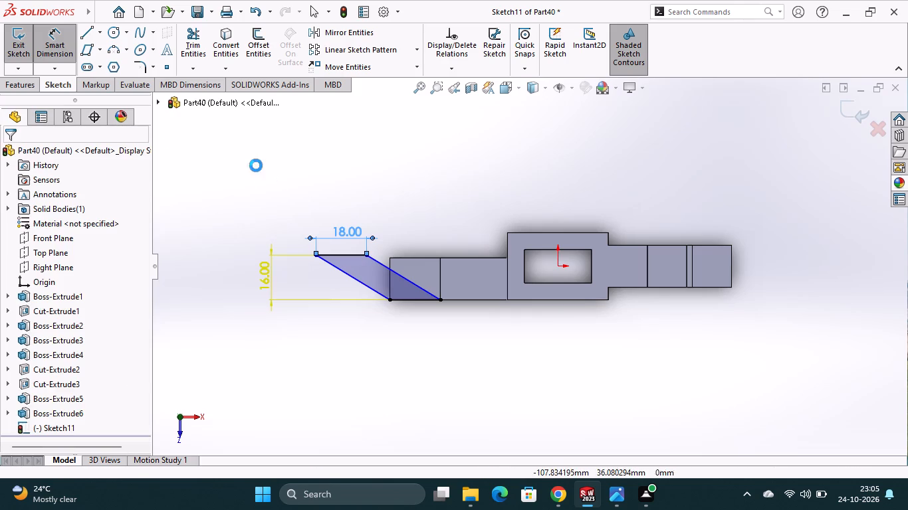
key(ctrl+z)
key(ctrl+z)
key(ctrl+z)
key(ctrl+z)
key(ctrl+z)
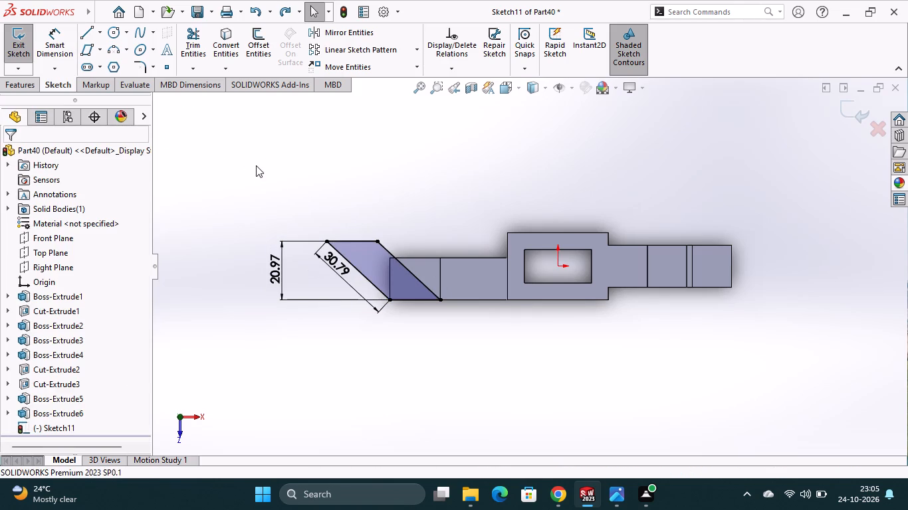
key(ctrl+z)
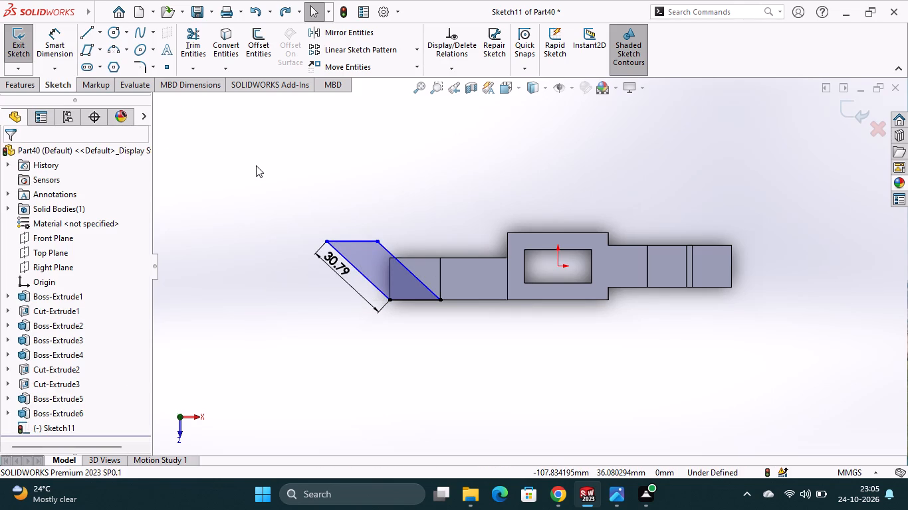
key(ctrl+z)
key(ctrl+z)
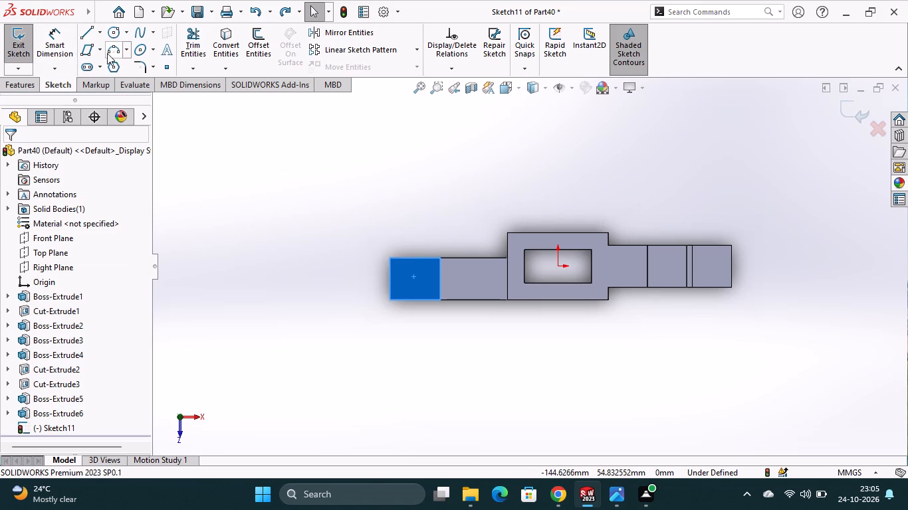
Draw a new parallelogram with its 18 mm base on the curved end's front edge, slanting outward and about 30 mm high.
click(90, 46)
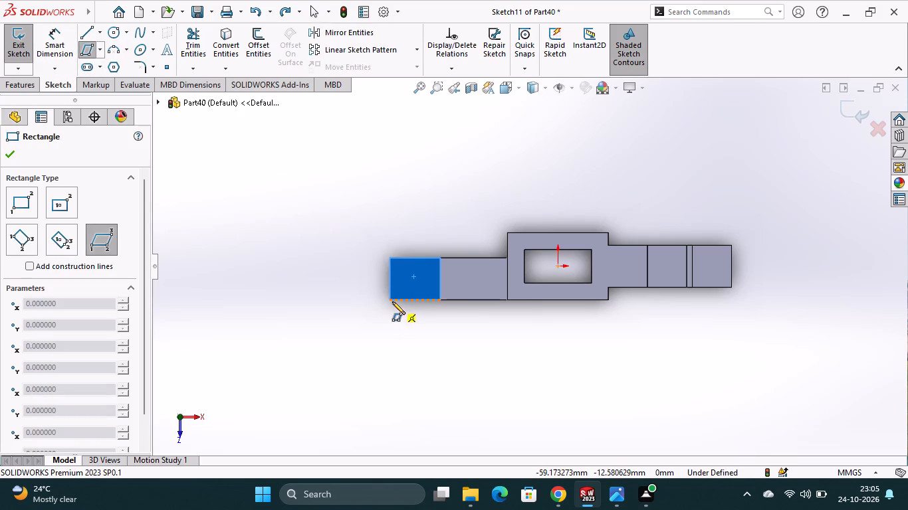
click(387, 299)
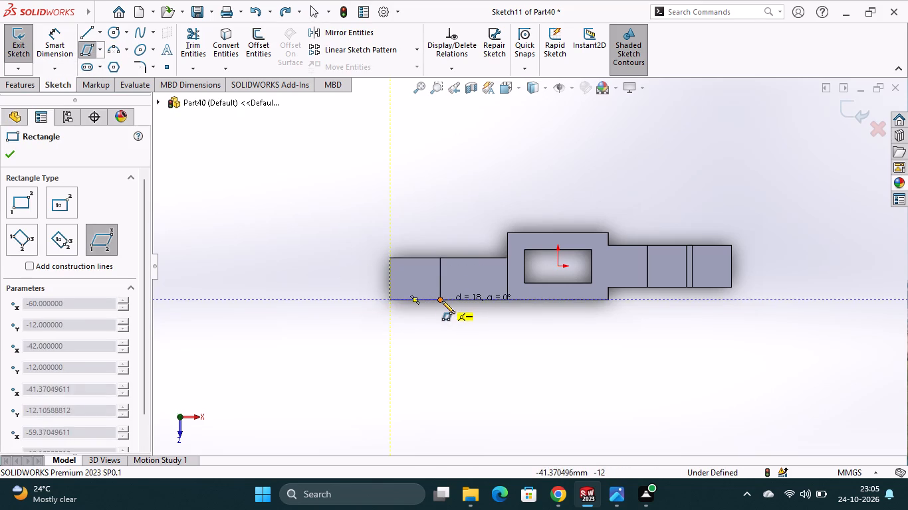
click(442, 301)
click(394, 216)
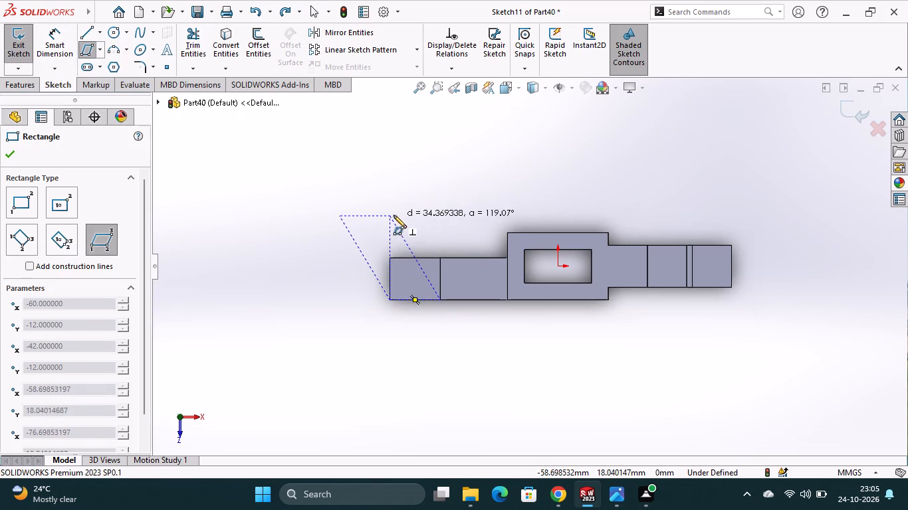
Add a driven dimension to the parallelogram's base on the front edge.
click(54, 42)
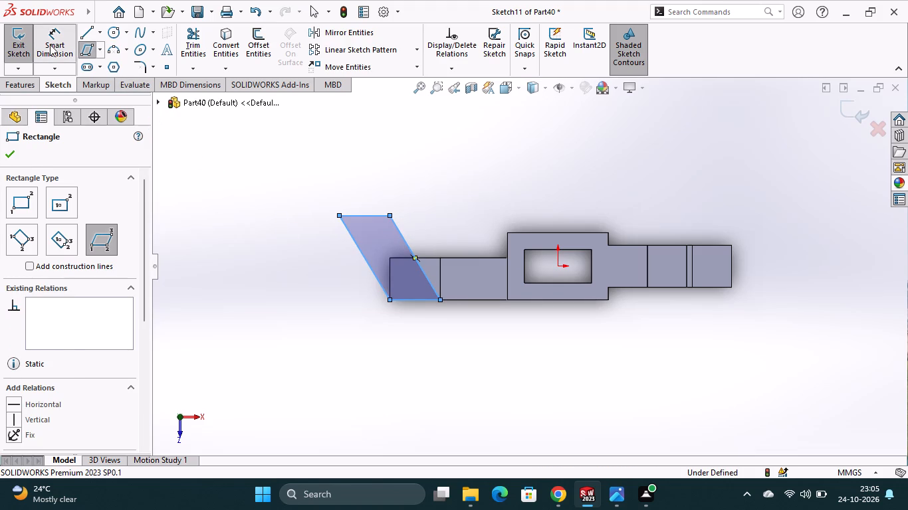
click(440, 300)
click(388, 299)
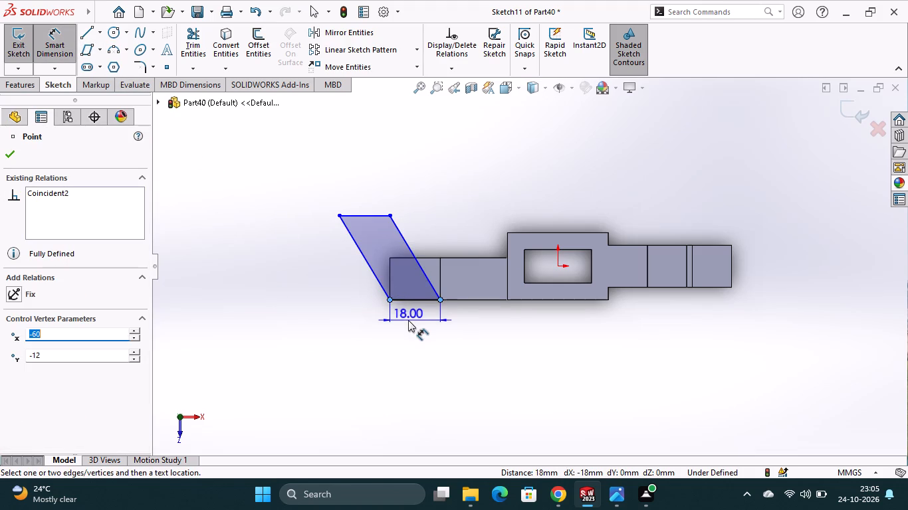
click(408, 320)
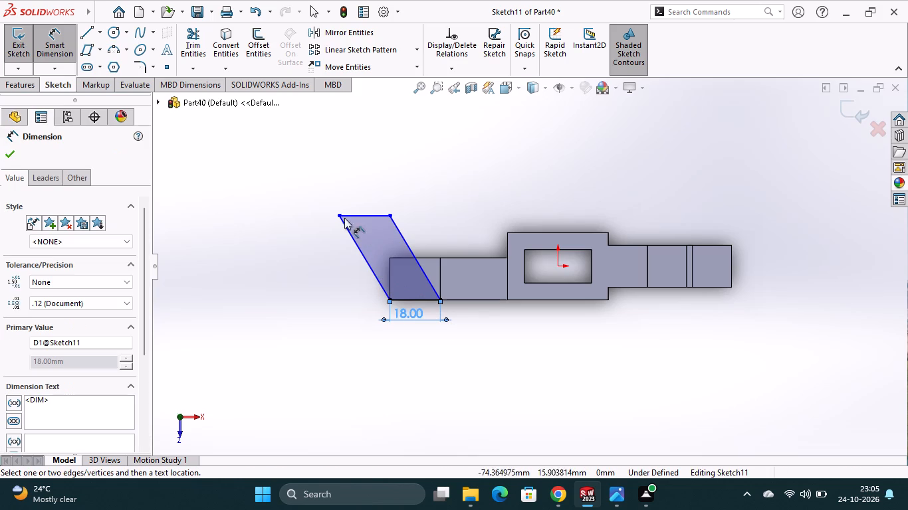
Dimension the perpendicular height between the ends of the parallelogram's outer slanted side at 16 mm.
click(340, 214)
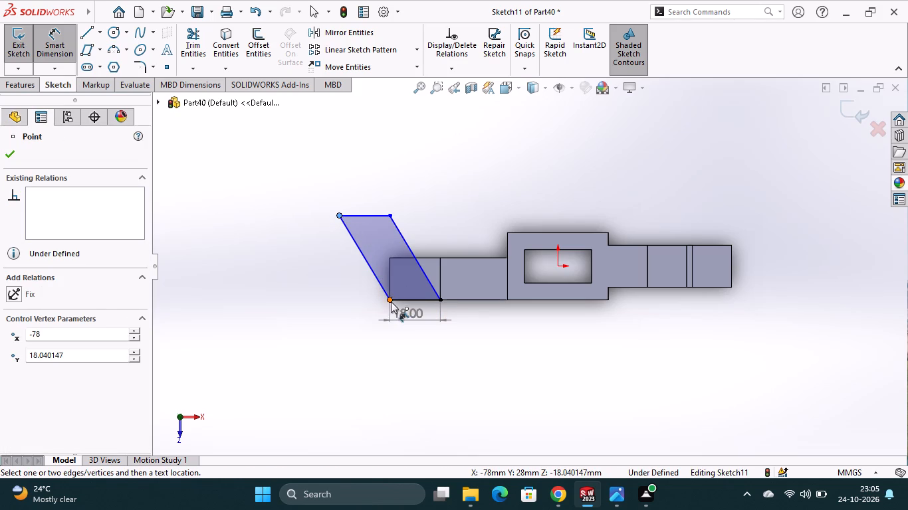
click(391, 300)
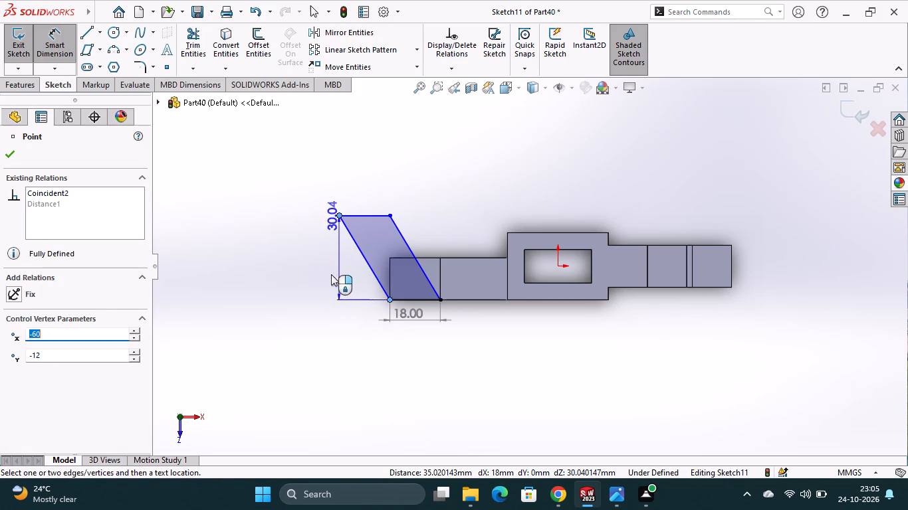
click(328, 277)
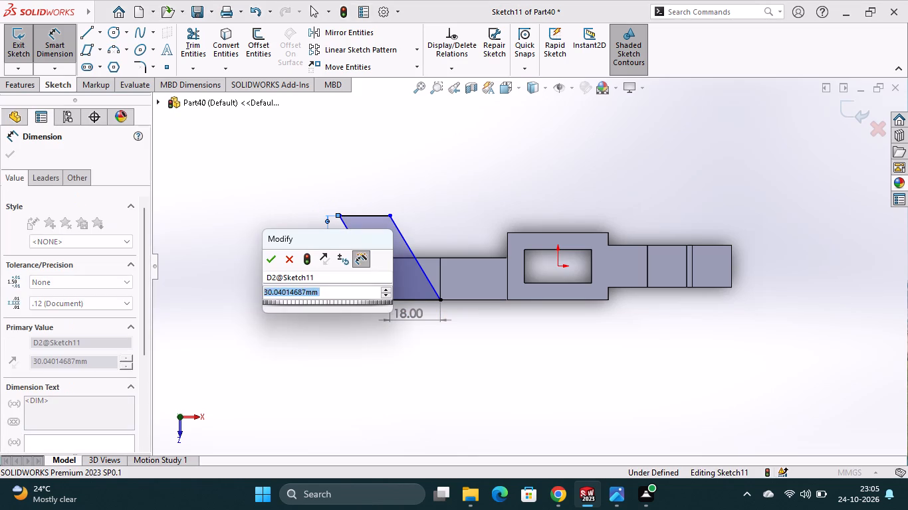
key(1)
key(6)
key(Return)
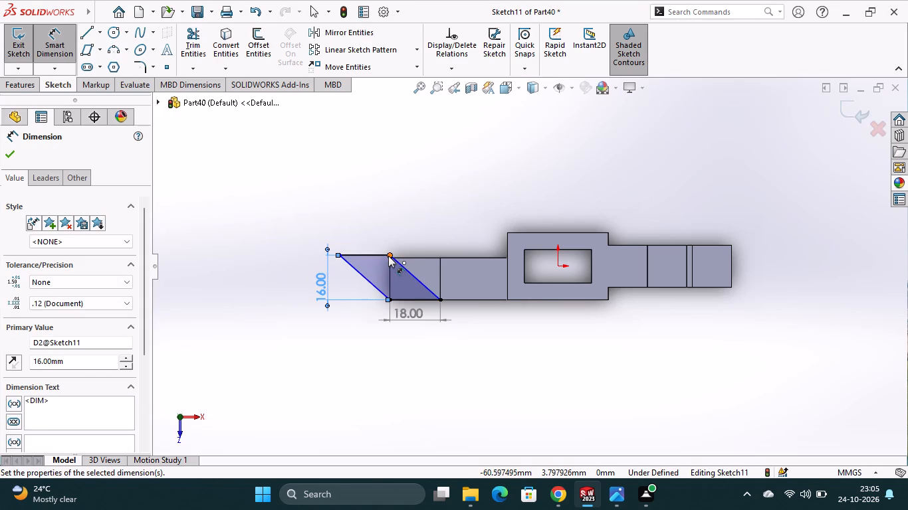
Dimension the aligned length of the parallelogram's inner slanted side at 16 mm.
click(391, 254)
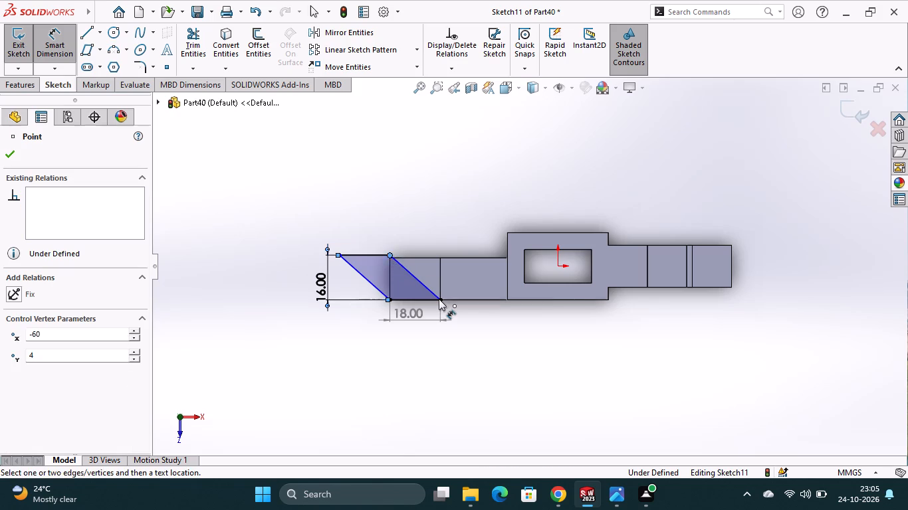
click(439, 299)
click(433, 262)
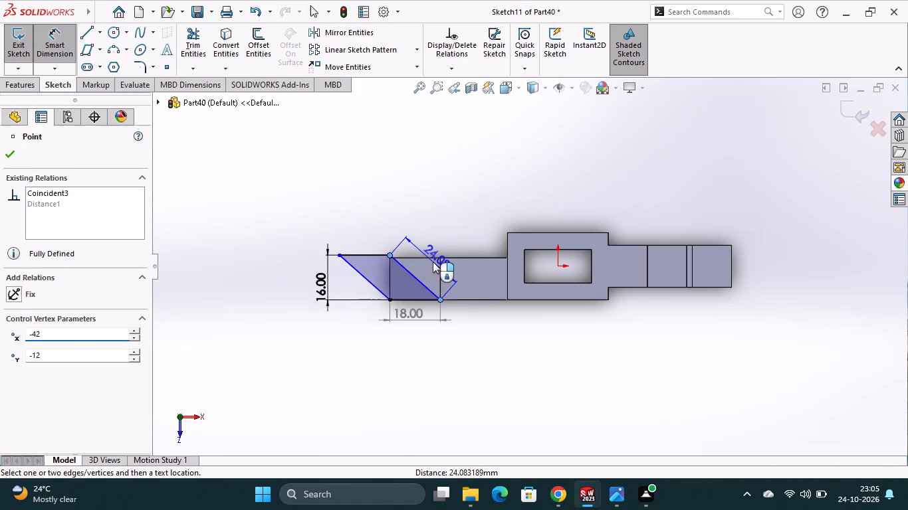
text(16)
key(Return)
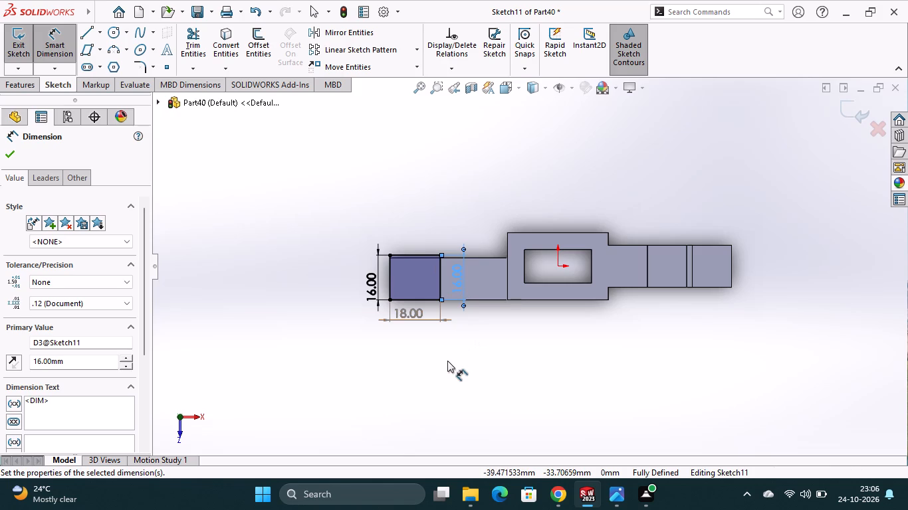
Undo the 16 mm change to the aligned length of the parallelogram's inner slanted side.
key(ctrl+z)
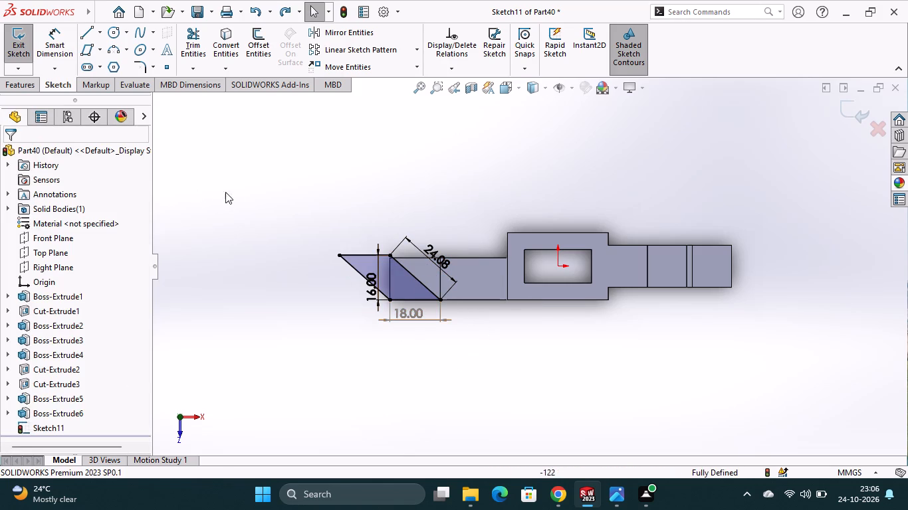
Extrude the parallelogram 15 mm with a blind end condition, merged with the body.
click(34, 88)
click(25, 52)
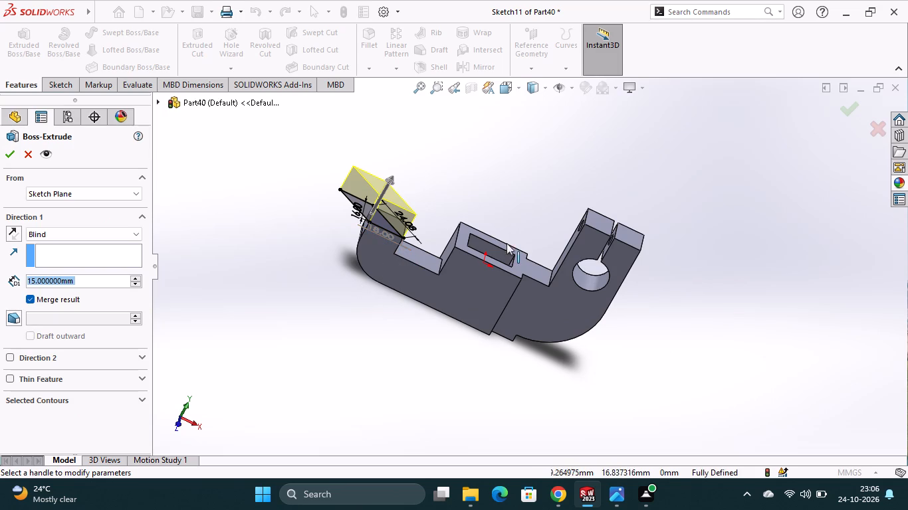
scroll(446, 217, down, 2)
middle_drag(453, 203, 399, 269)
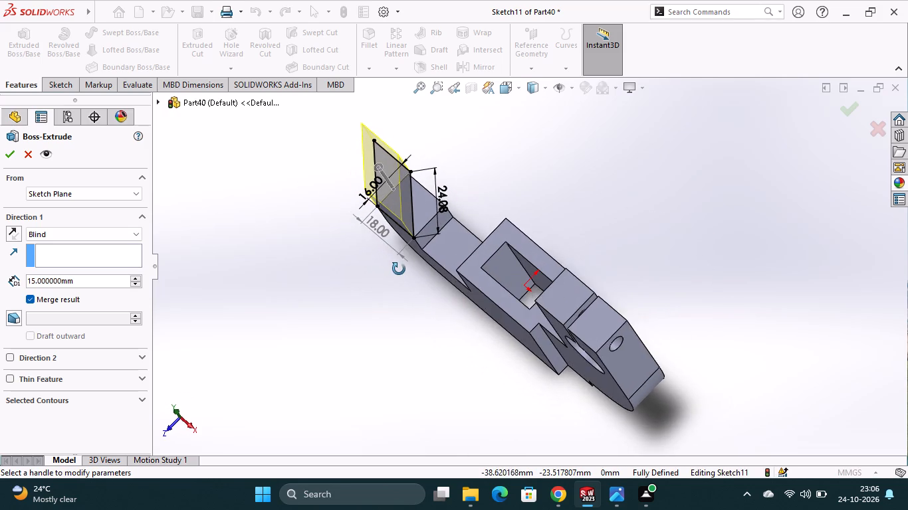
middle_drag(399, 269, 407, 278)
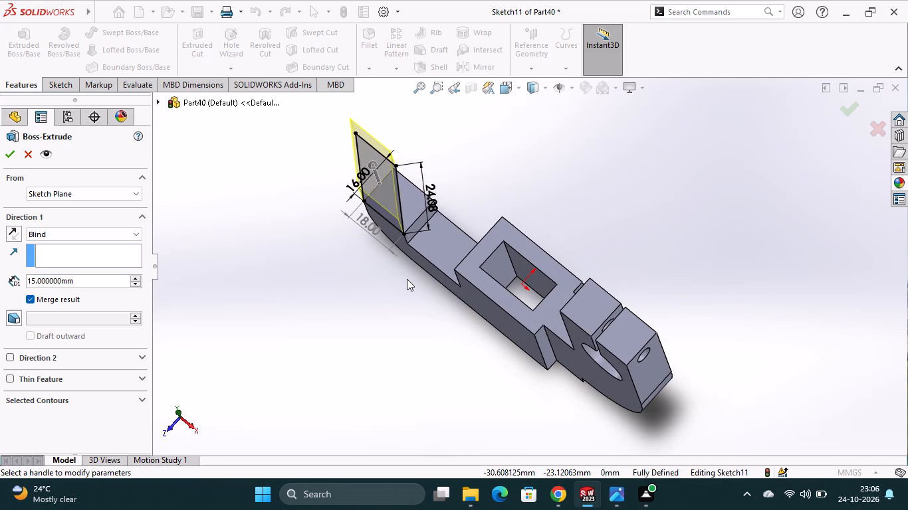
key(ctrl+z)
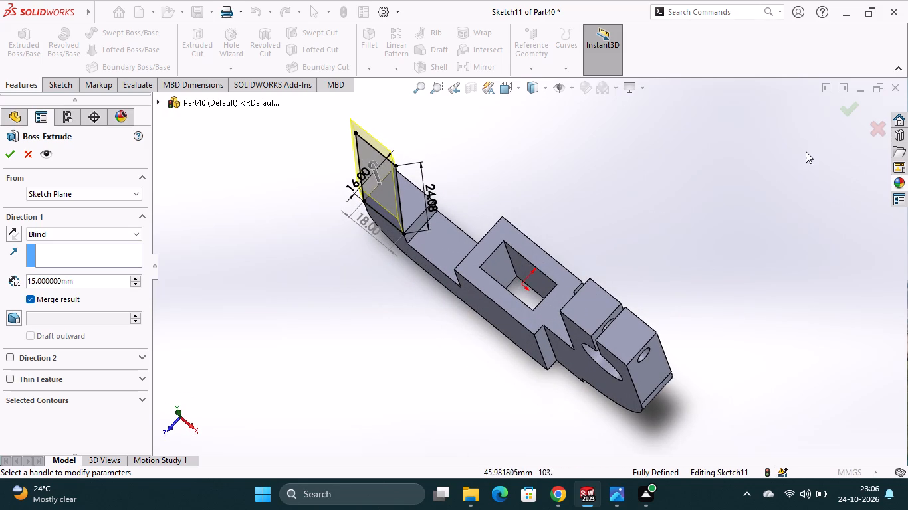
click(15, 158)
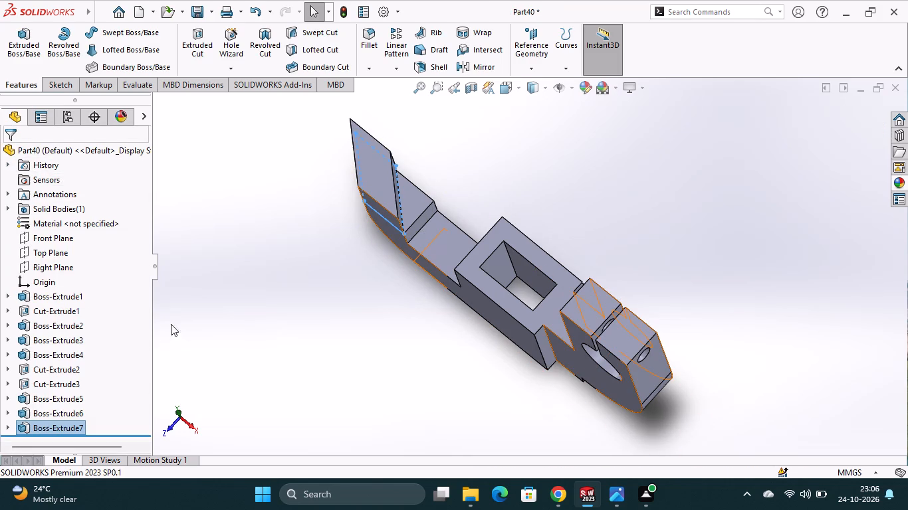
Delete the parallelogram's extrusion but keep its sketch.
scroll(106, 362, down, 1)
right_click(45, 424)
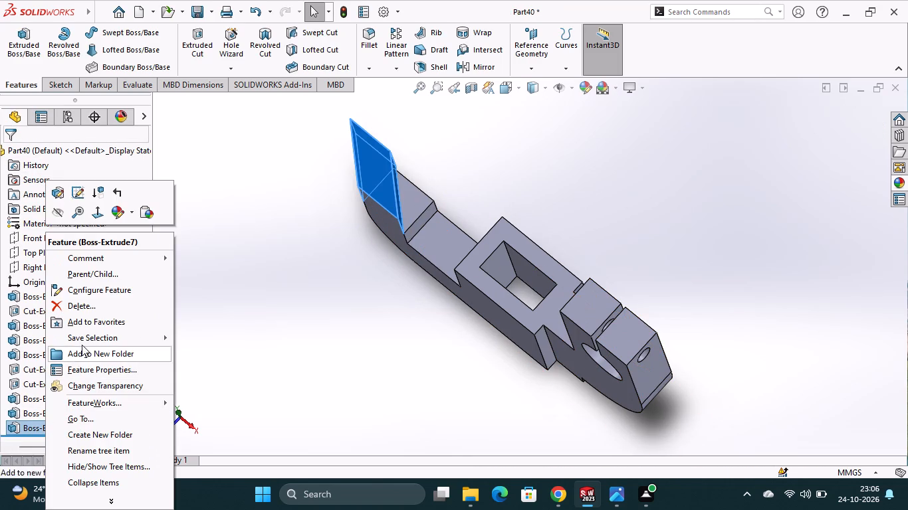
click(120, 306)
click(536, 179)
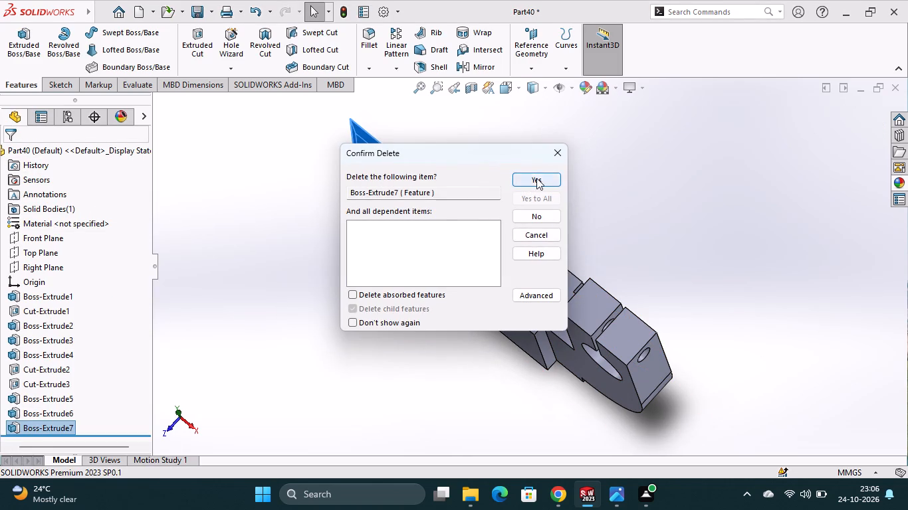
Open a new sketch on the long front side face shared by the block and the side extension.
click(382, 224)
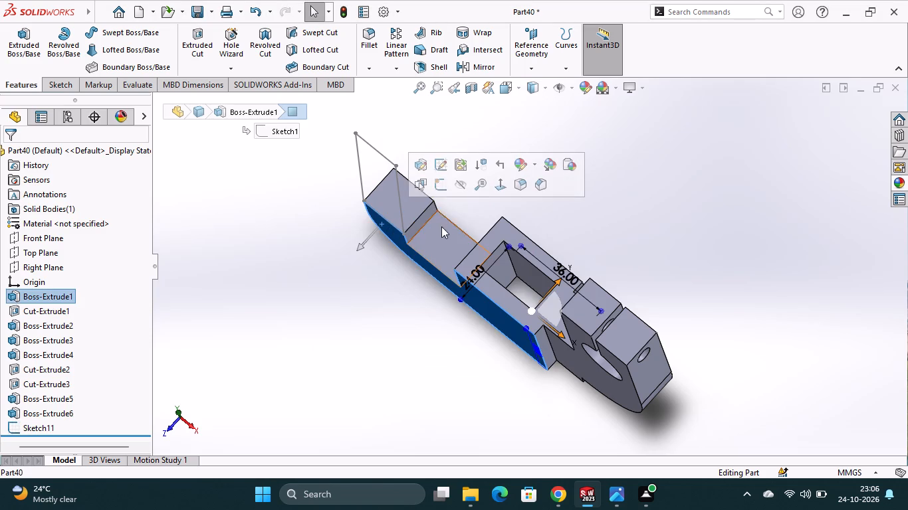
click(447, 190)
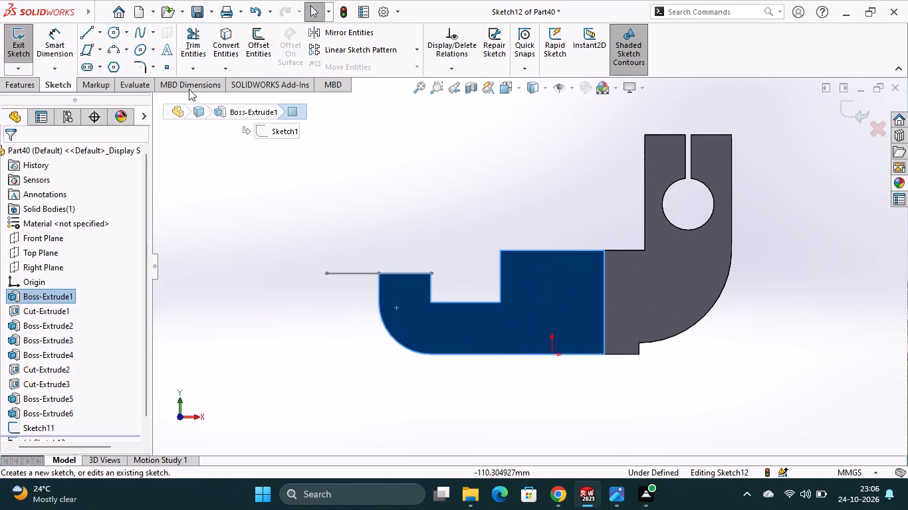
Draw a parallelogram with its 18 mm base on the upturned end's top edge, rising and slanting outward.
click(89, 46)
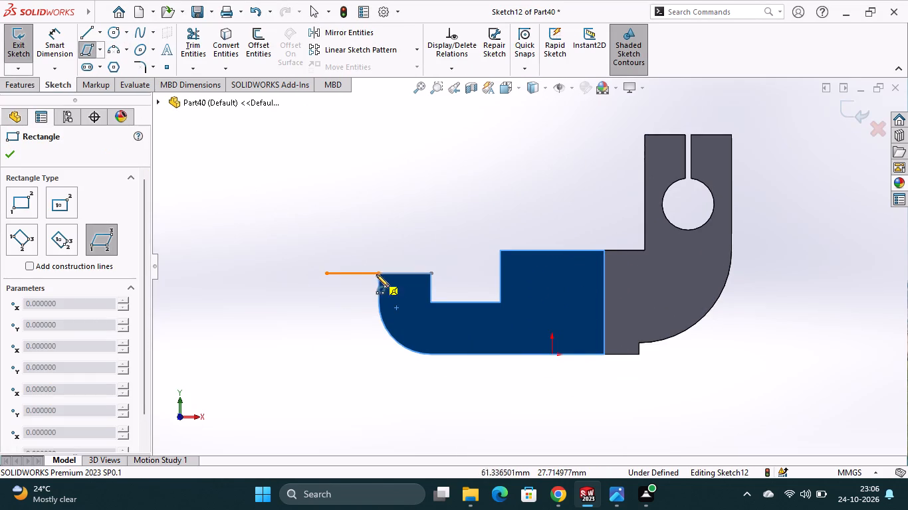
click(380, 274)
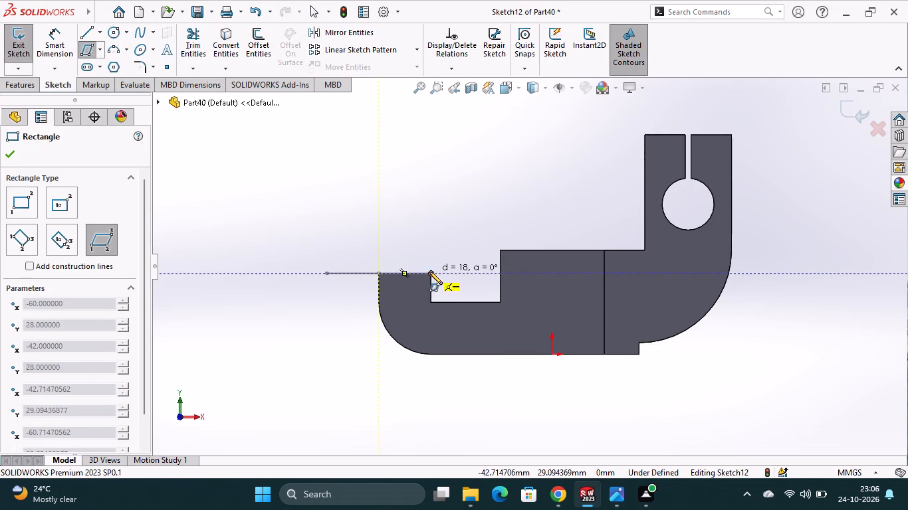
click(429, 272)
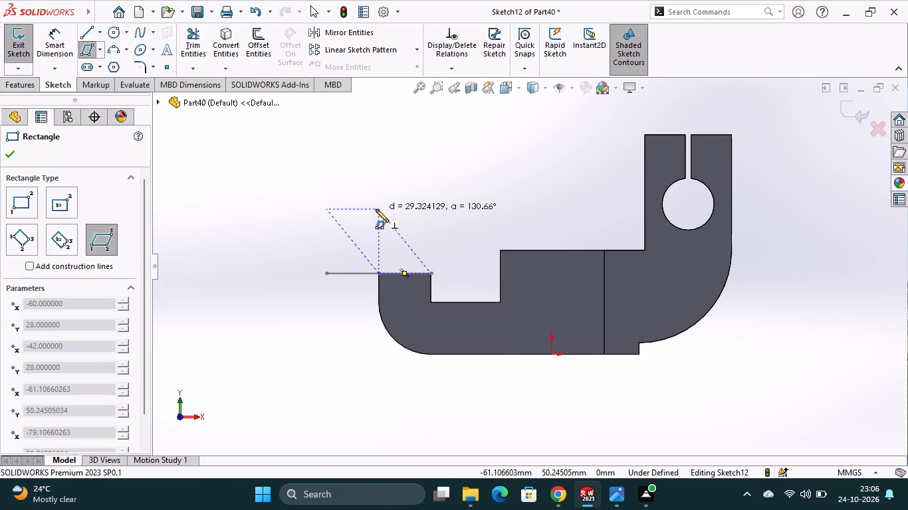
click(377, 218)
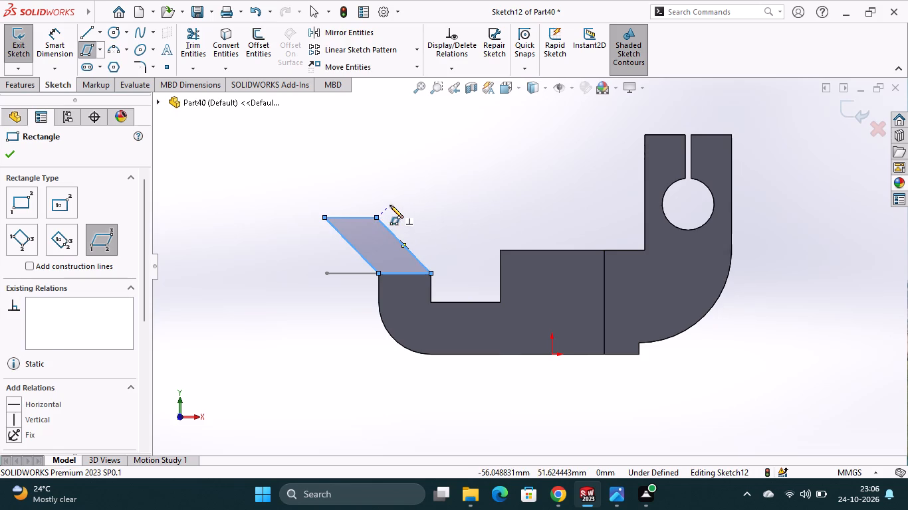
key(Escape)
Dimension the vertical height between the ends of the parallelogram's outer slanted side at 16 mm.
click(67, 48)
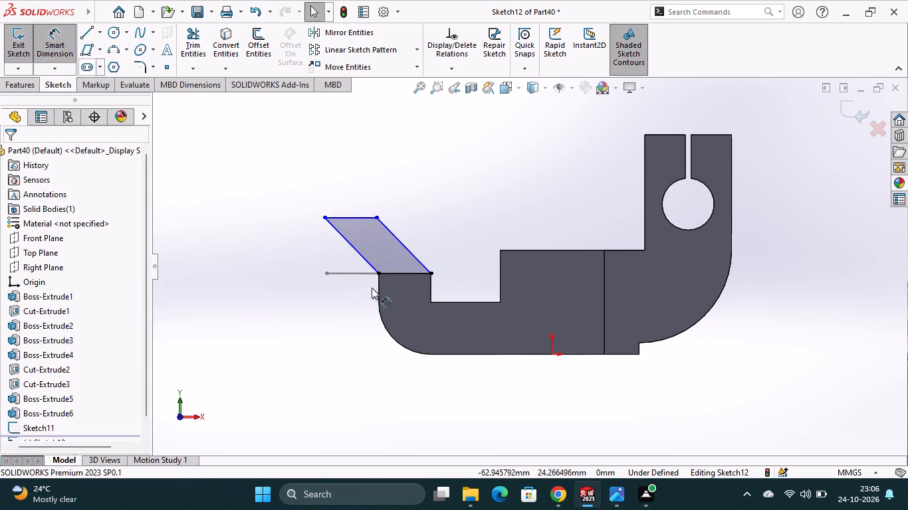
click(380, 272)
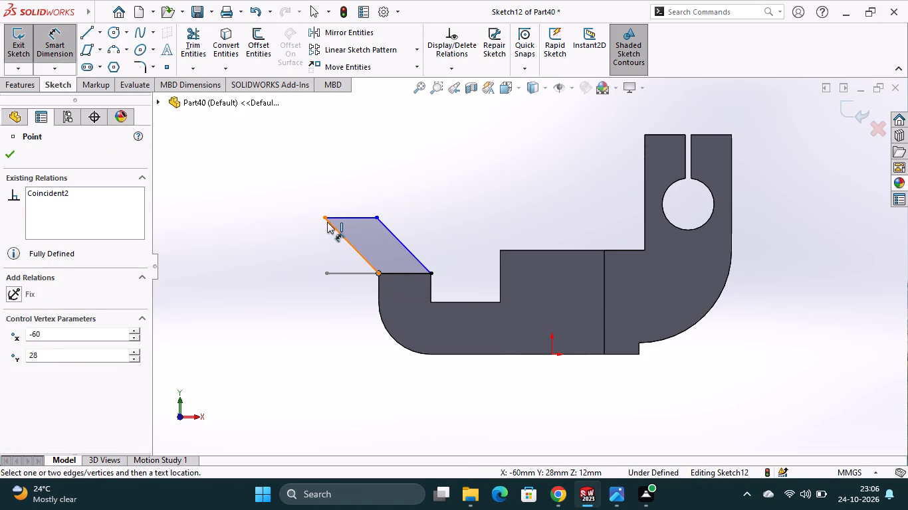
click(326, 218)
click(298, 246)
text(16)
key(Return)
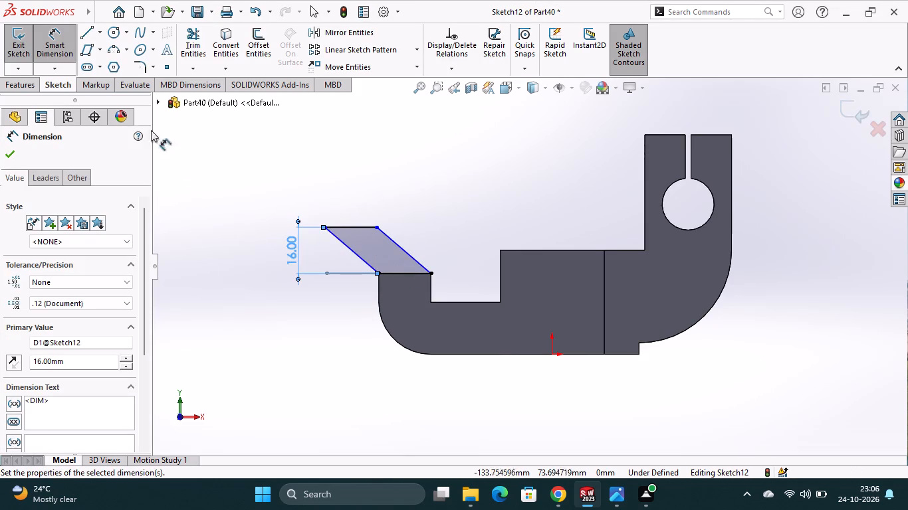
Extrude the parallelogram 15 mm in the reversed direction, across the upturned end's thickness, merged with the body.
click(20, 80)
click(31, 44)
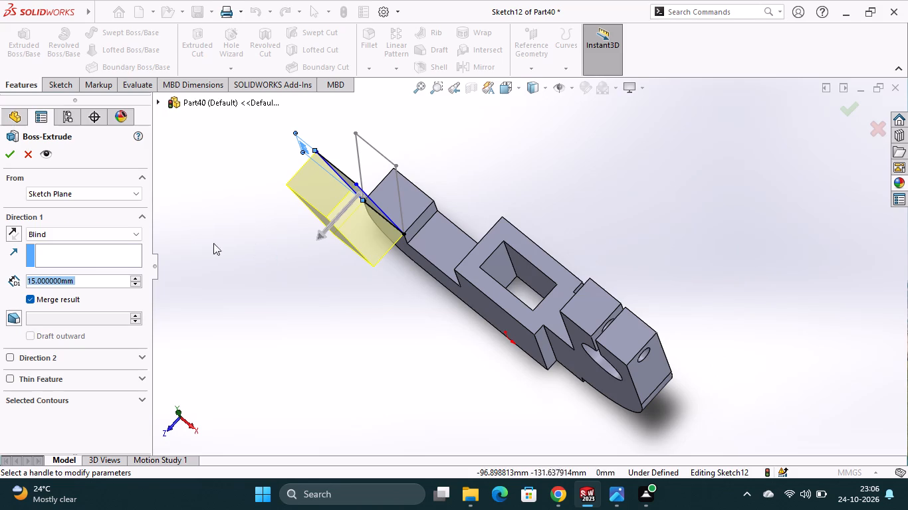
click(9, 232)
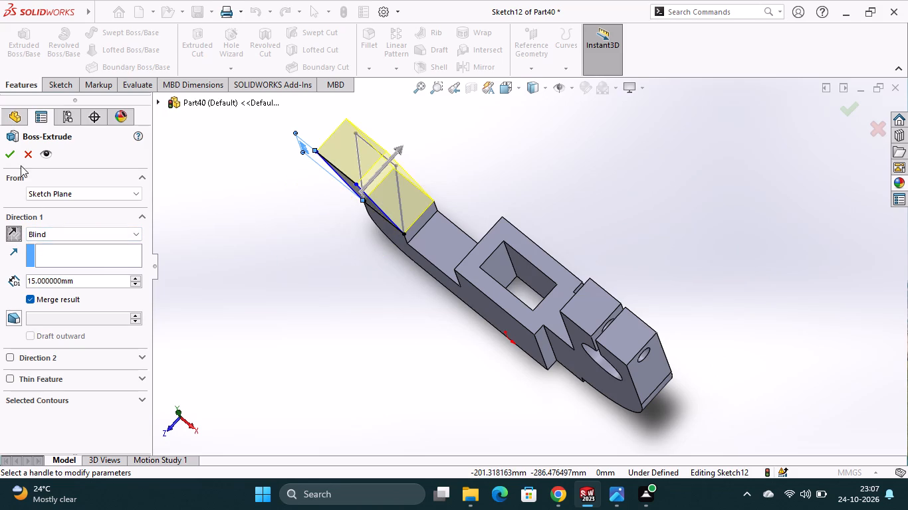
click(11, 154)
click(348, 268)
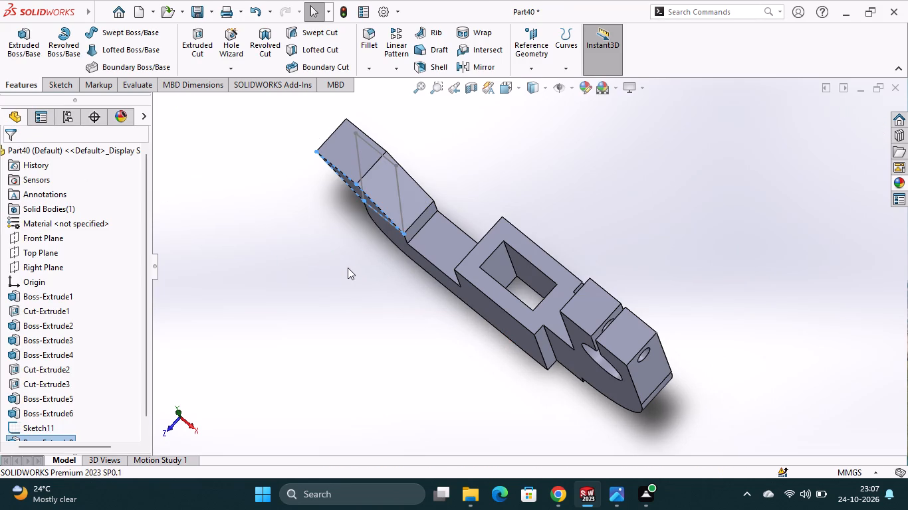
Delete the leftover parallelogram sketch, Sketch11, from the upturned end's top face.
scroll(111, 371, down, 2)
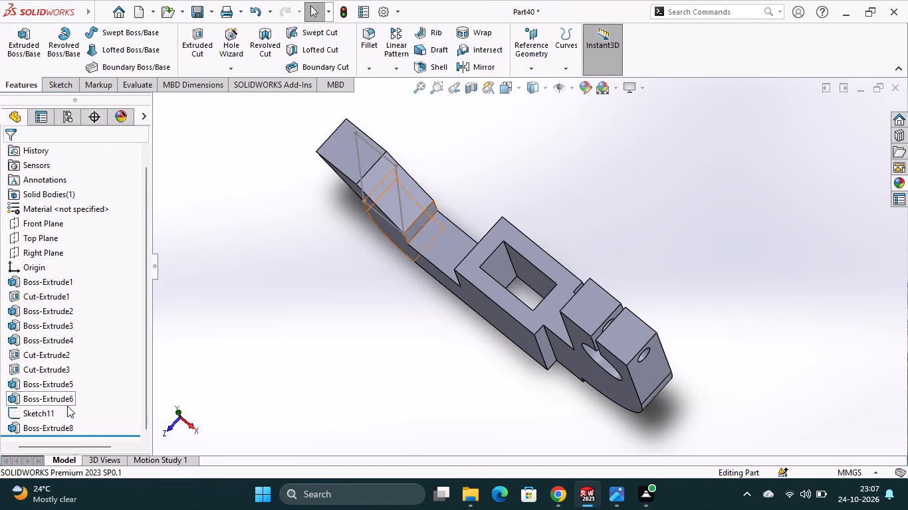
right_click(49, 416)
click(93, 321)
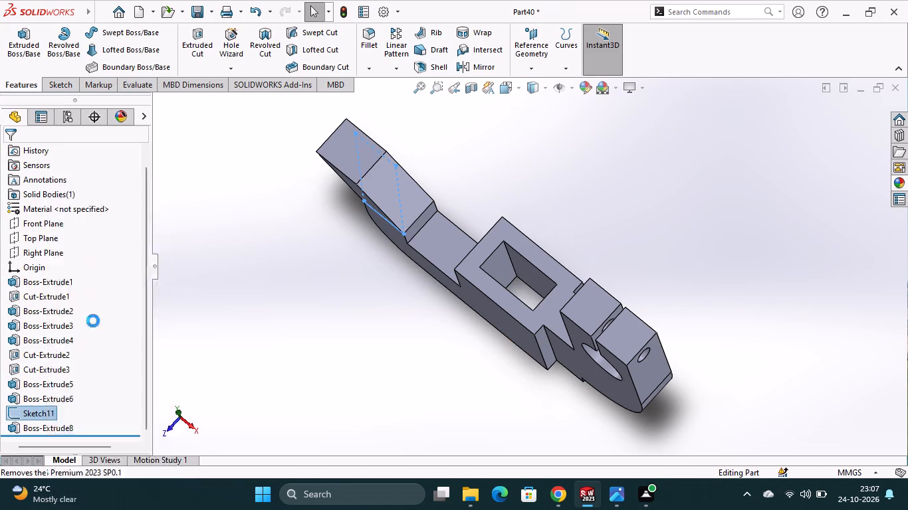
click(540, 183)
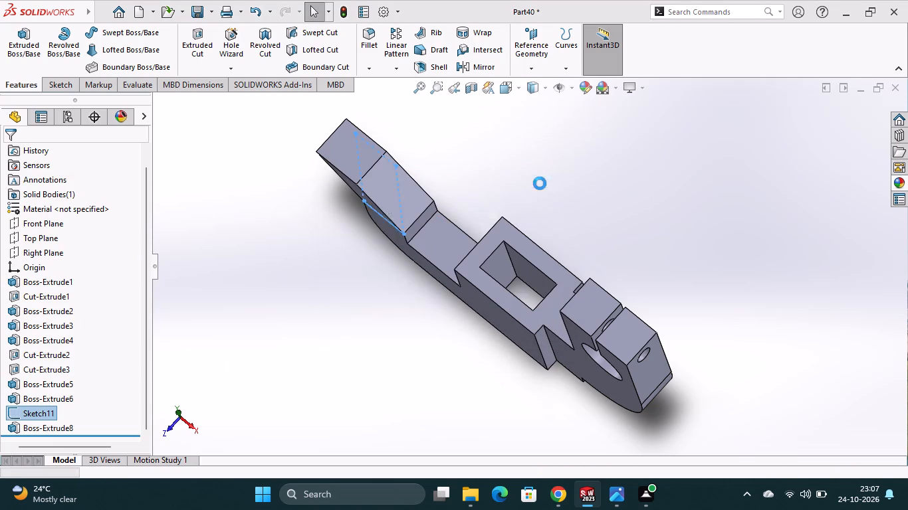
Examine the shape of the slanted end in isometric and near-front views.
scroll(321, 392, up, 1)
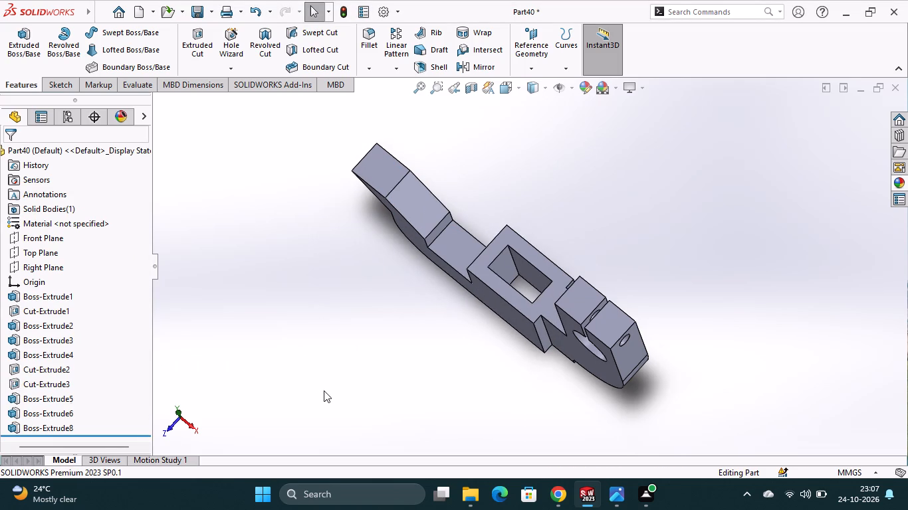
middle_drag(392, 381, 442, 354)
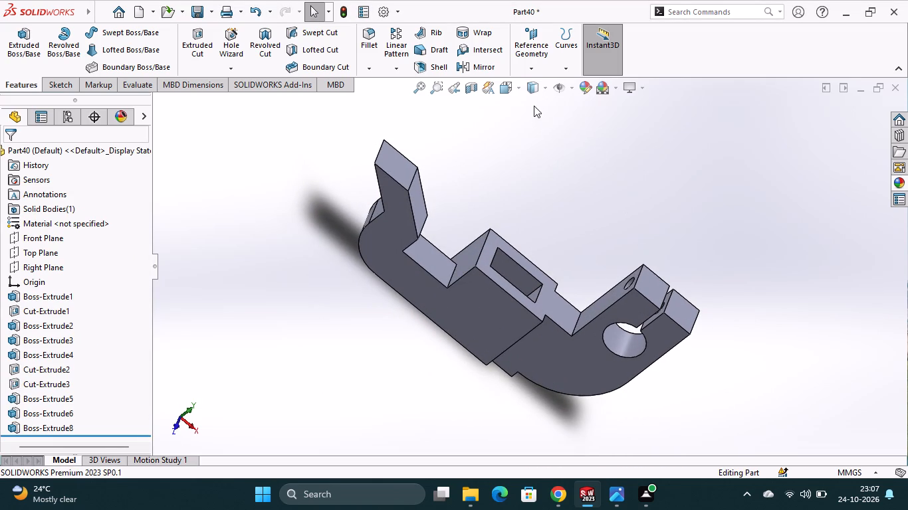
click(518, 89)
click(583, 125)
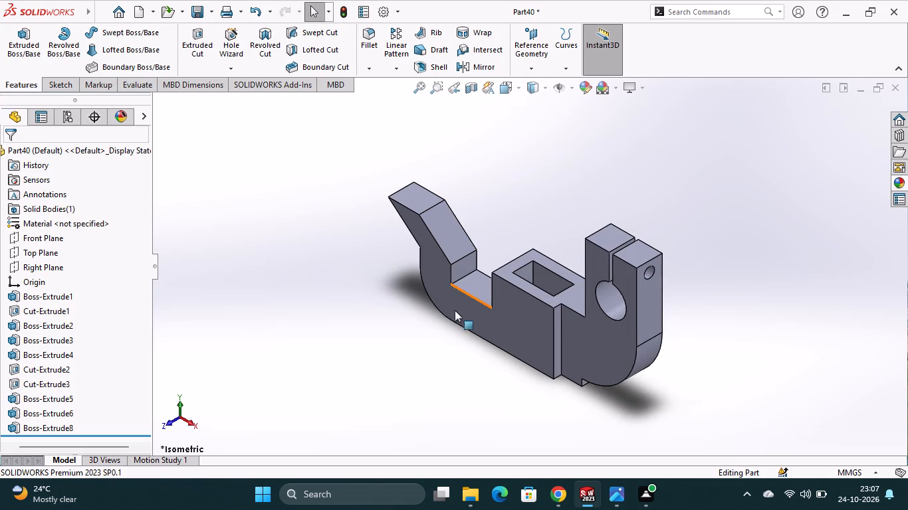
middle_drag(671, 406, 715, 346)
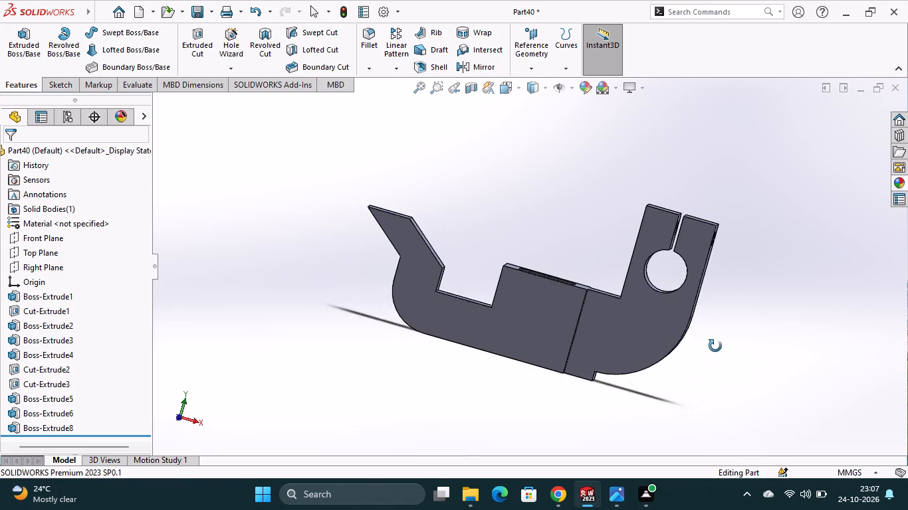
middle_drag(715, 346, 717, 344)
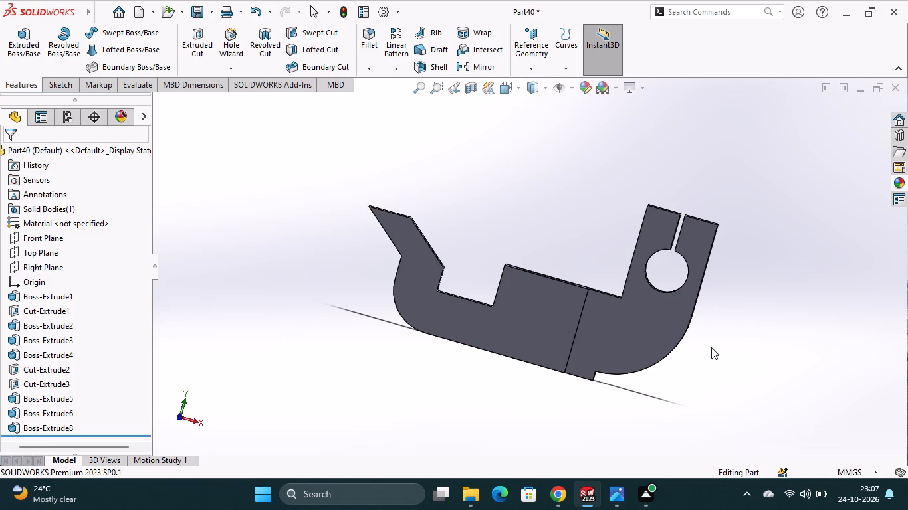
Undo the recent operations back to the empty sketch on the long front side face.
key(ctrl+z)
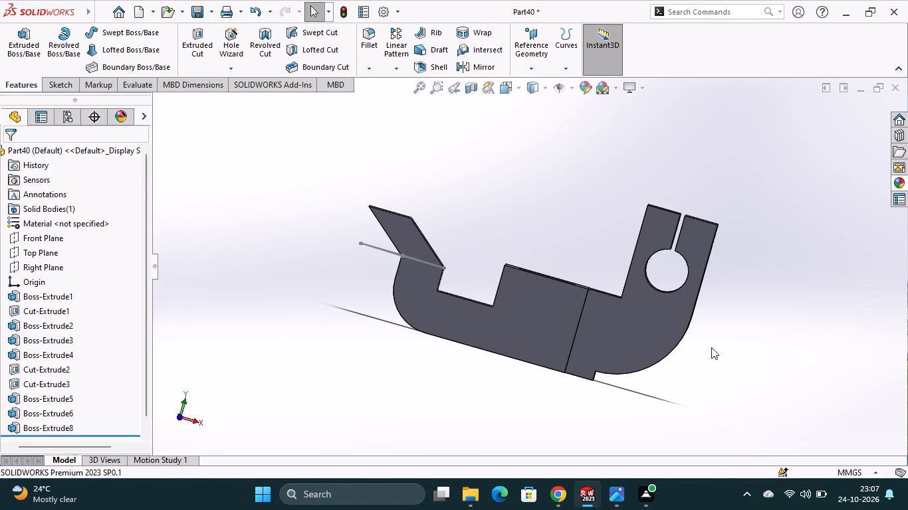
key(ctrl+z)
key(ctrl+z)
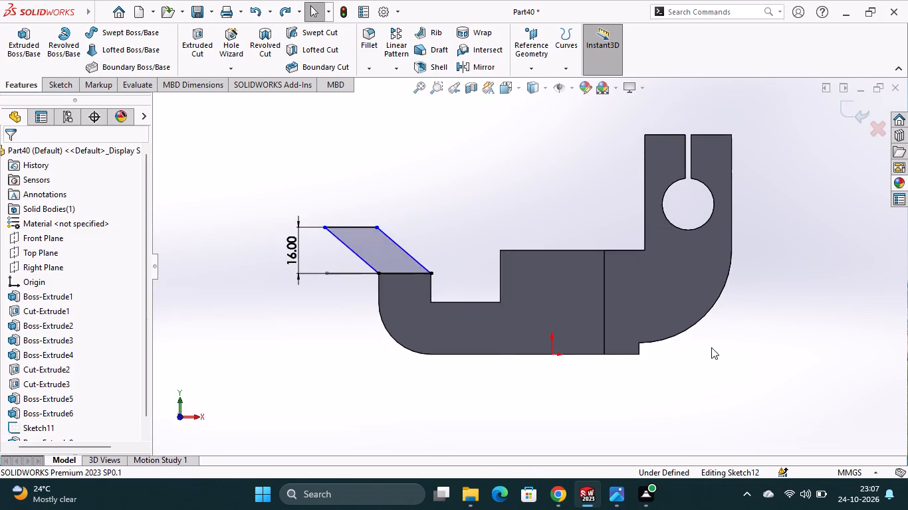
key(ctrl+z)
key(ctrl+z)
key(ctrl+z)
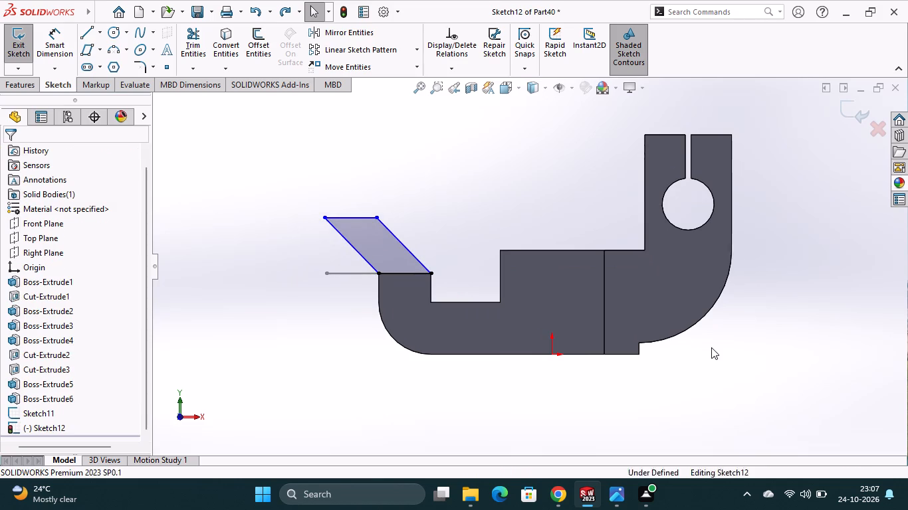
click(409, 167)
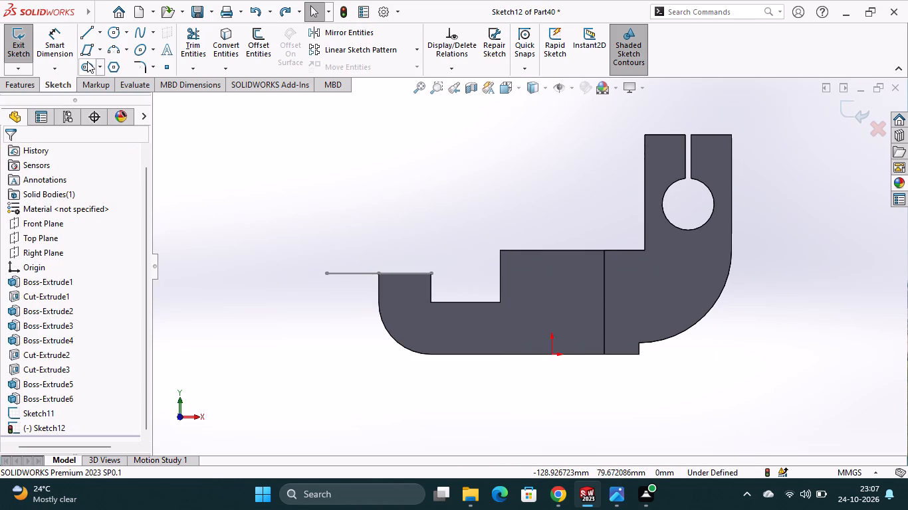
Sketch a parallelogram on the upturned end's 18 mm top edge, with slanted sides about 27 mm long leaning away from the block.
click(87, 46)
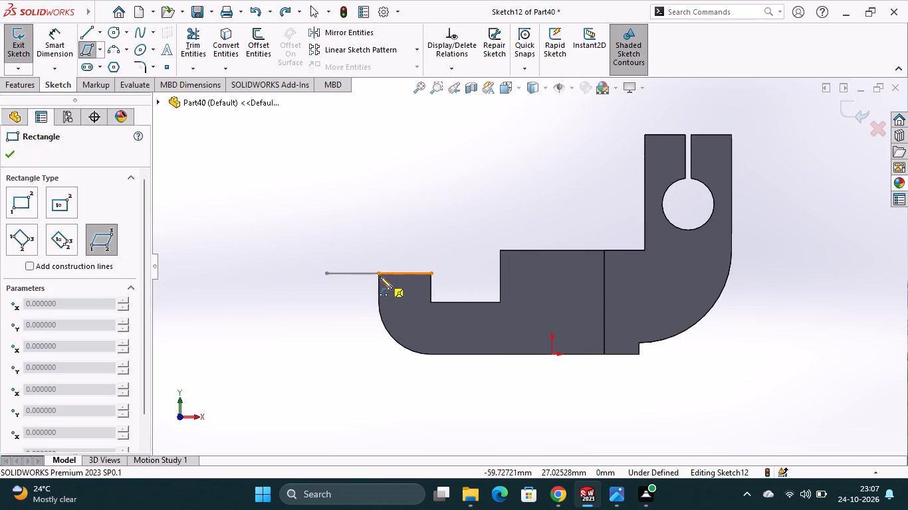
click(380, 273)
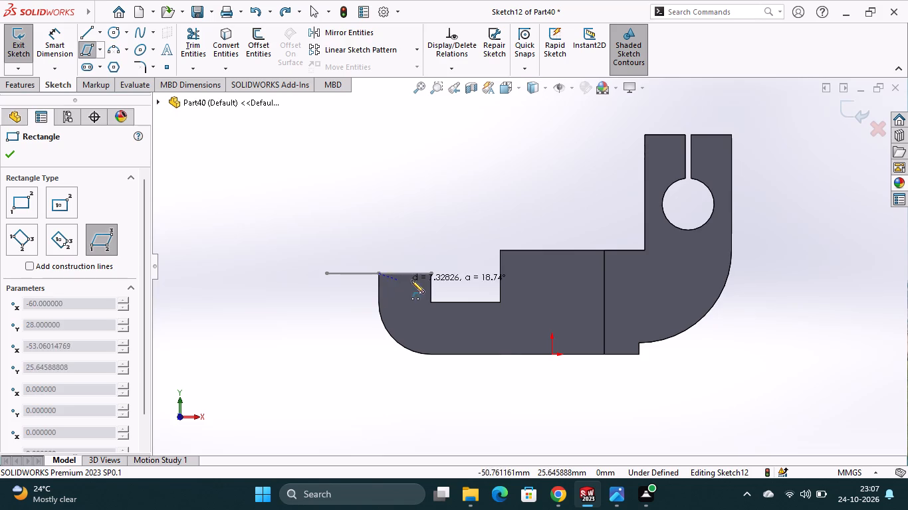
click(432, 272)
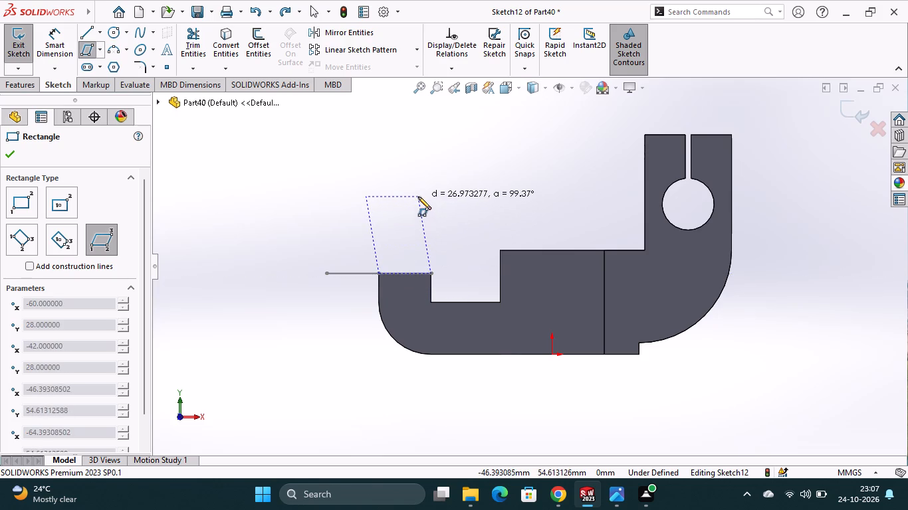
click(418, 197)
key(Escape)
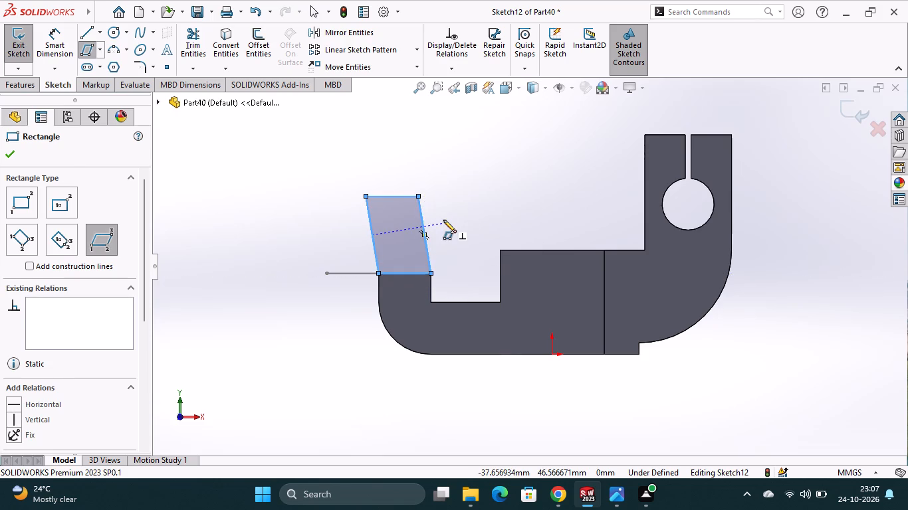
Dimension the parallelogram's vertical height between the two ends of its inner slanted side as 16 mm.
click(58, 45)
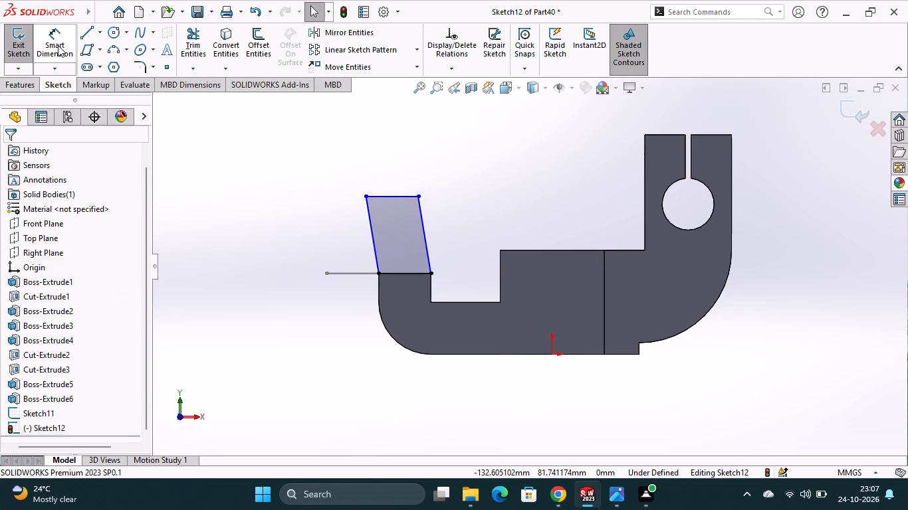
click(419, 195)
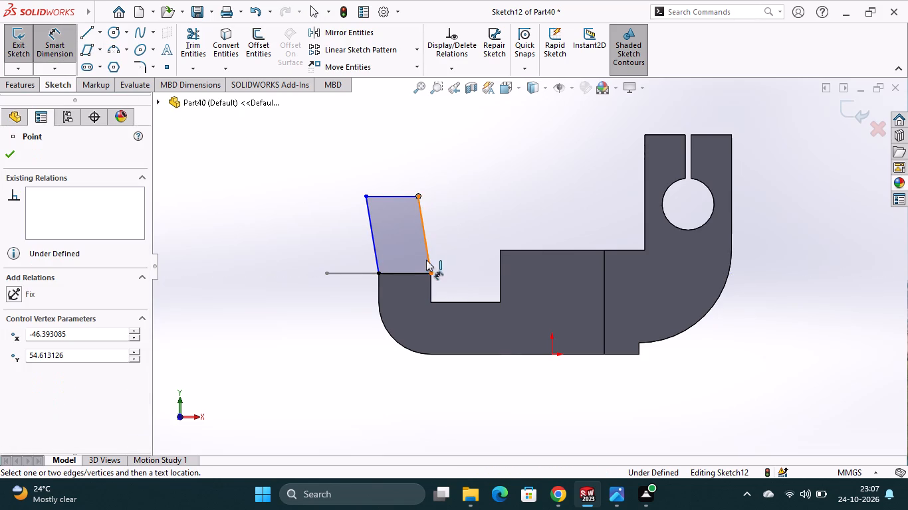
click(431, 272)
click(457, 232)
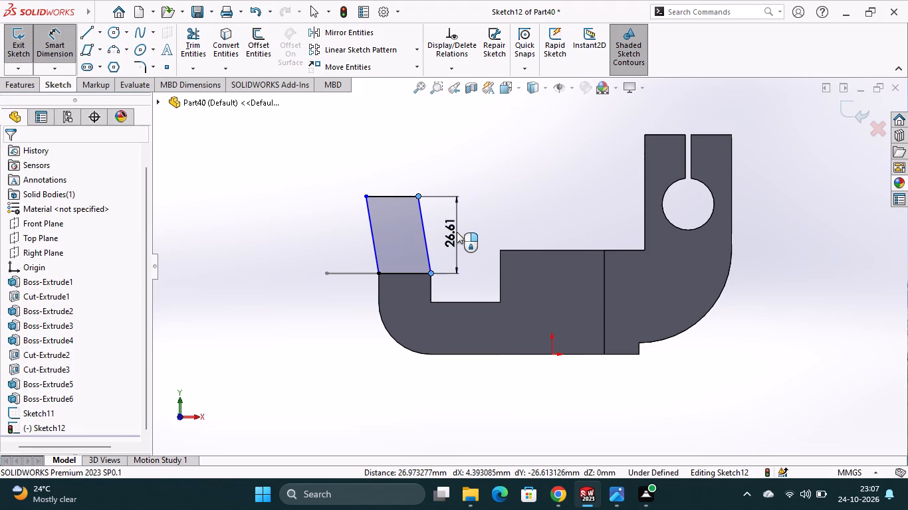
text(16)
key(Return)
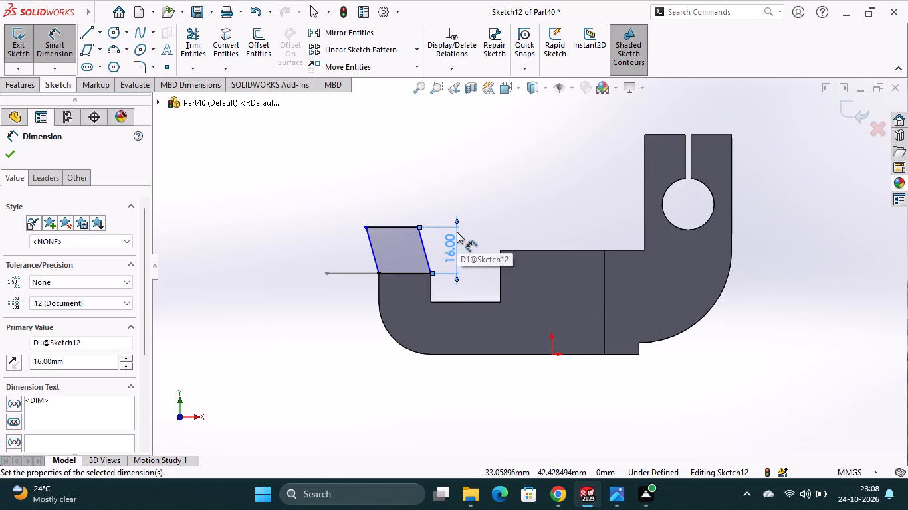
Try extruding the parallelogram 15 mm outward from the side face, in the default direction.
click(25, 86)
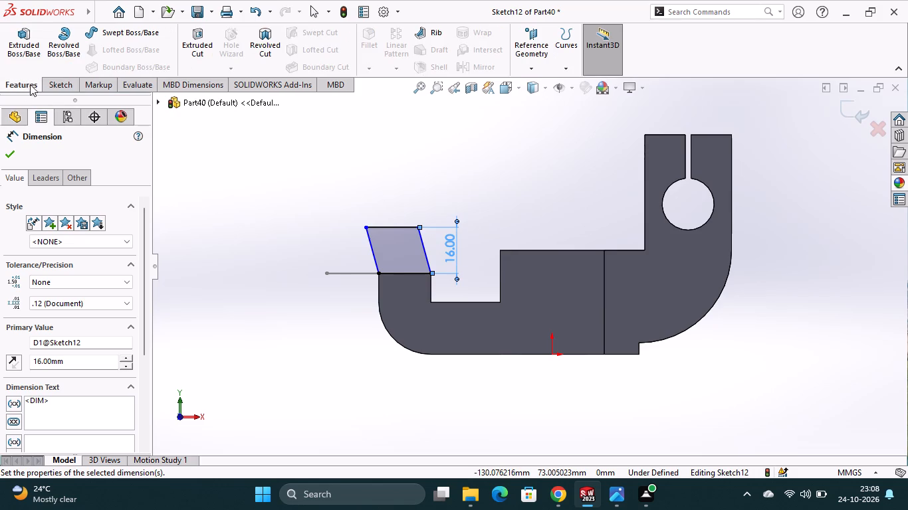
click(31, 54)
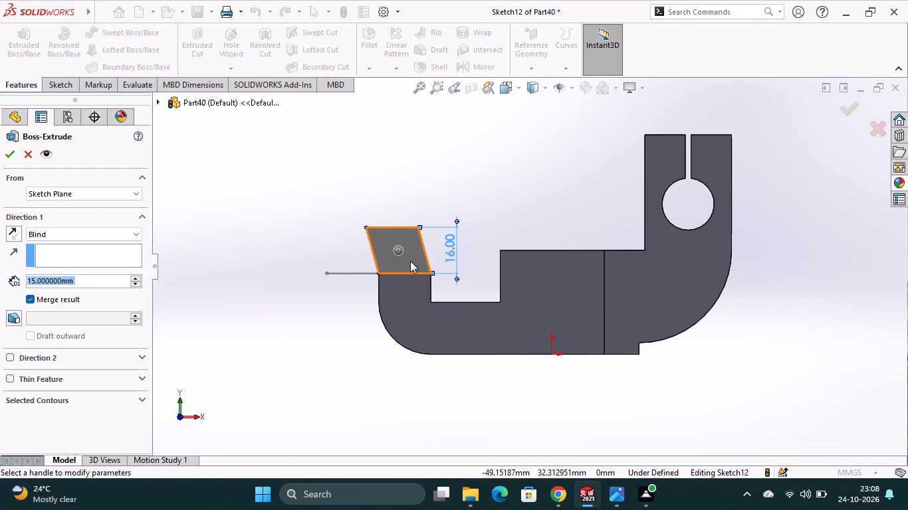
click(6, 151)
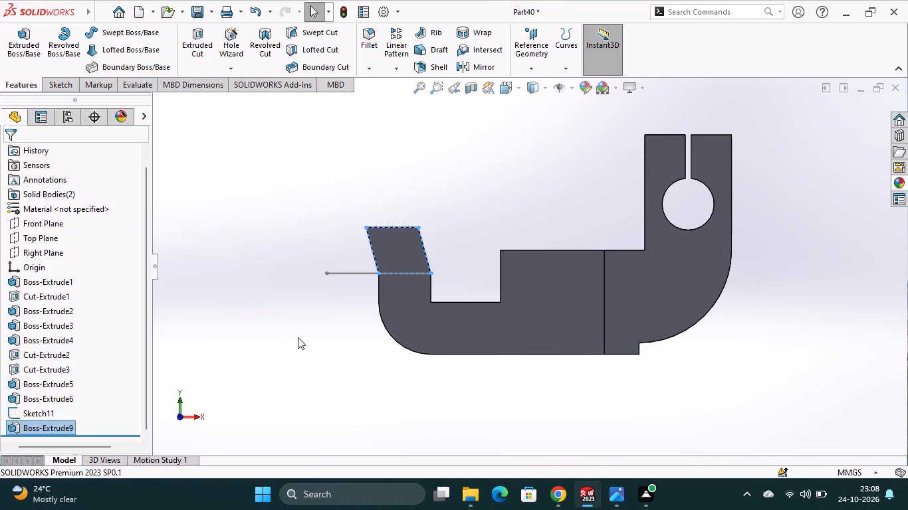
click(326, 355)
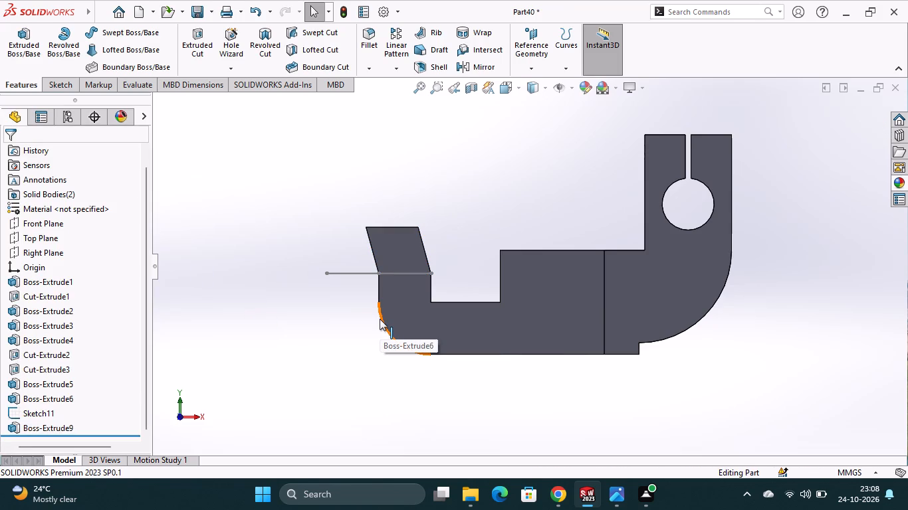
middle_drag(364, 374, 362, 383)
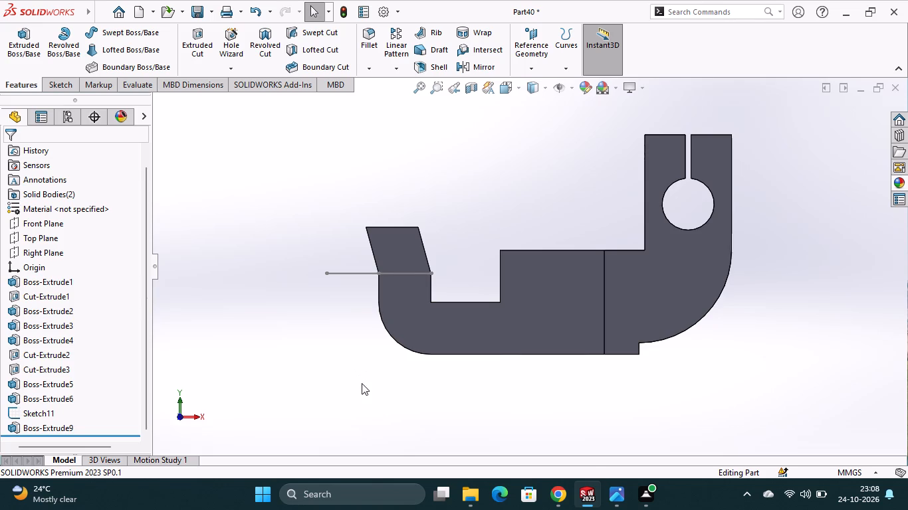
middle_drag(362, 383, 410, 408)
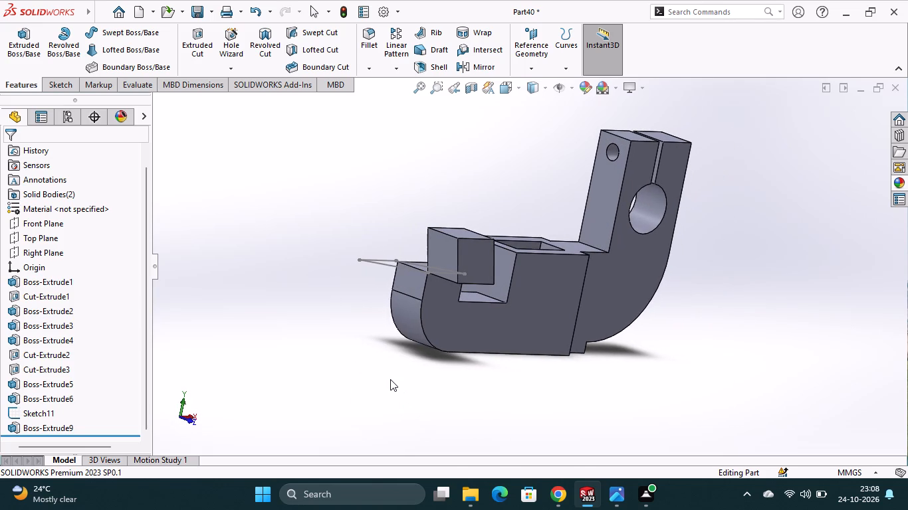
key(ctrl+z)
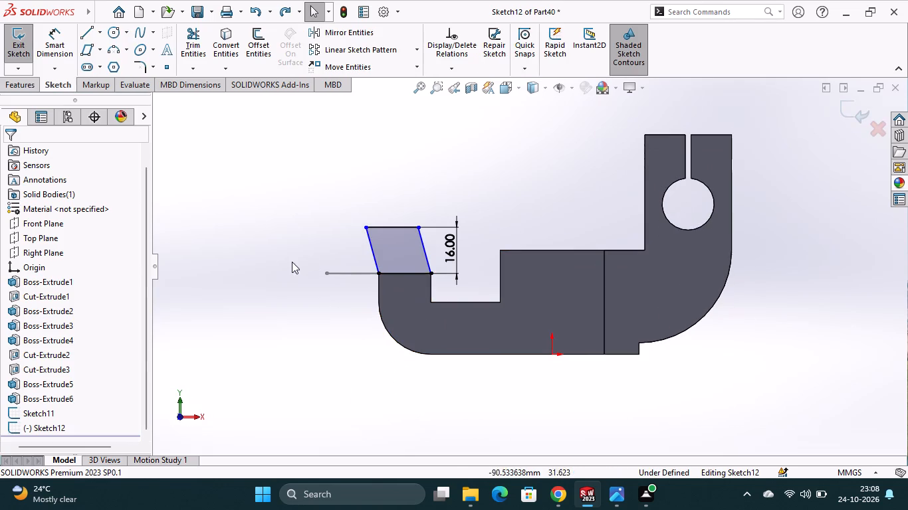
Extrude the parallelogram 15 mm in the reversed direction, across the upturned end's thickness, merged with the body.
click(18, 88)
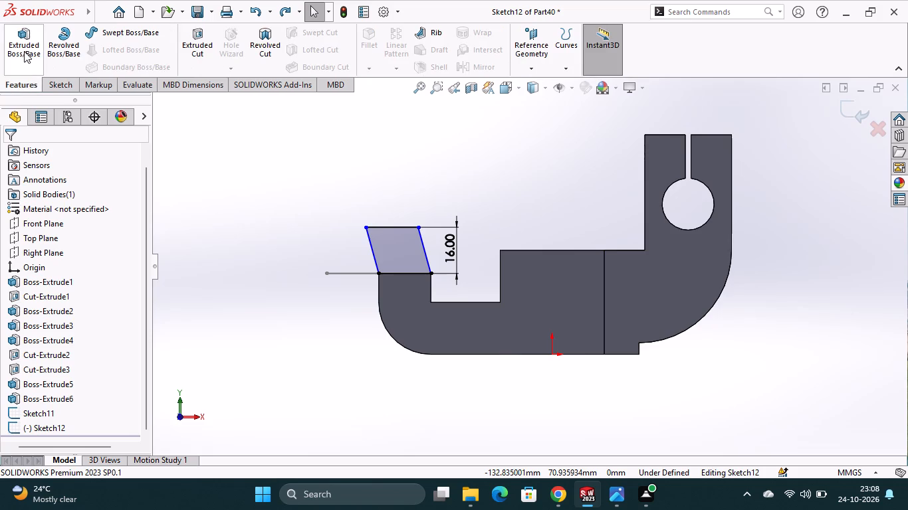
click(24, 51)
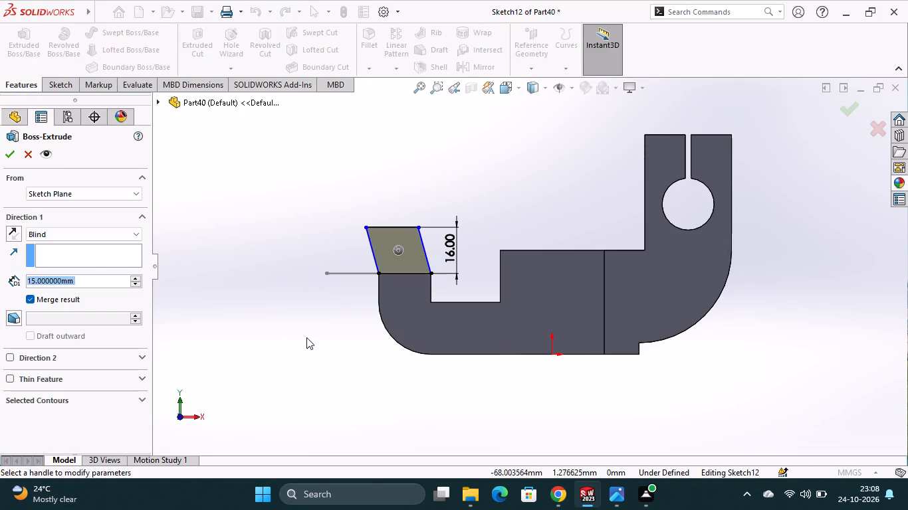
click(7, 234)
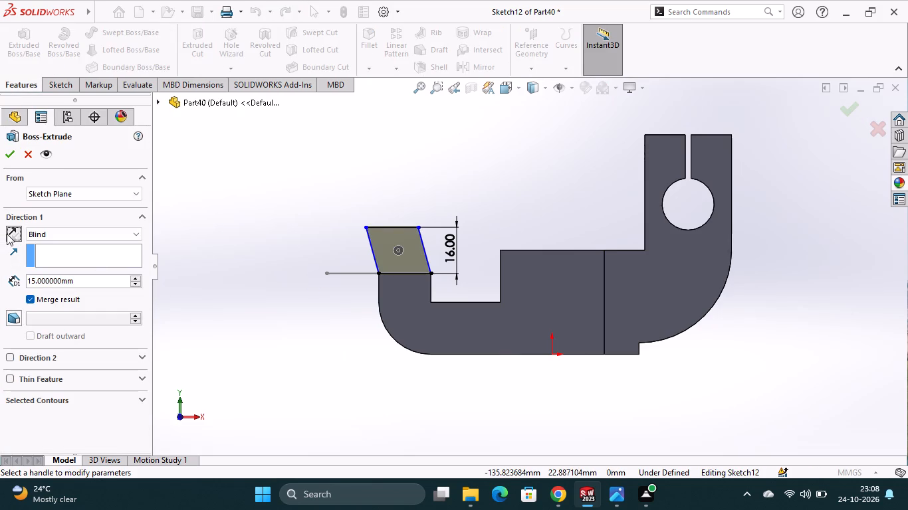
middle_drag(348, 373, 376, 398)
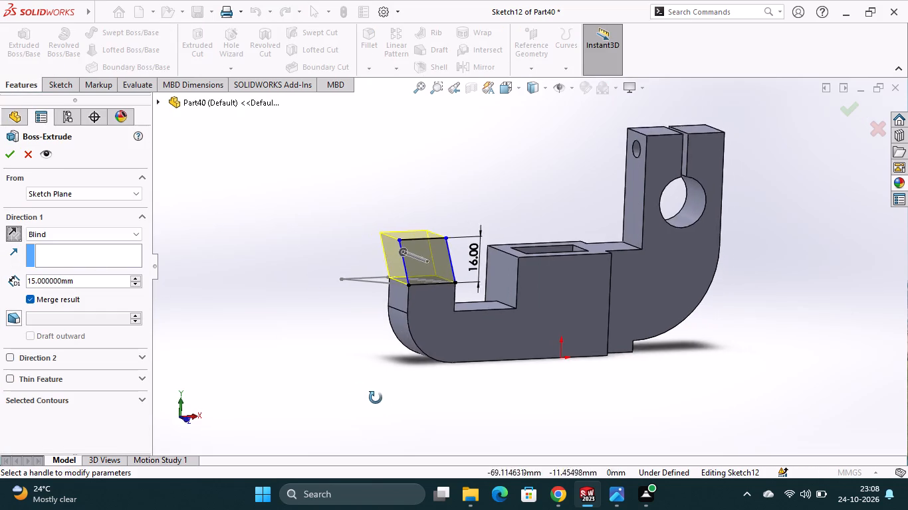
middle_drag(376, 398, 377, 400)
click(5, 155)
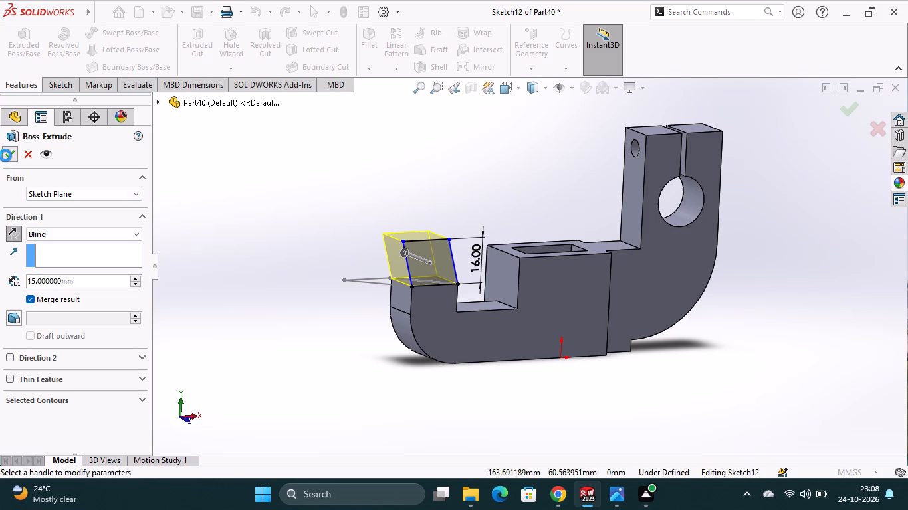
click(314, 309)
Start a sketch on the long front side face and draw a vertical centerline upward from the midpoint of the slanted tip's top edge.
middle_drag(485, 396, 471, 382)
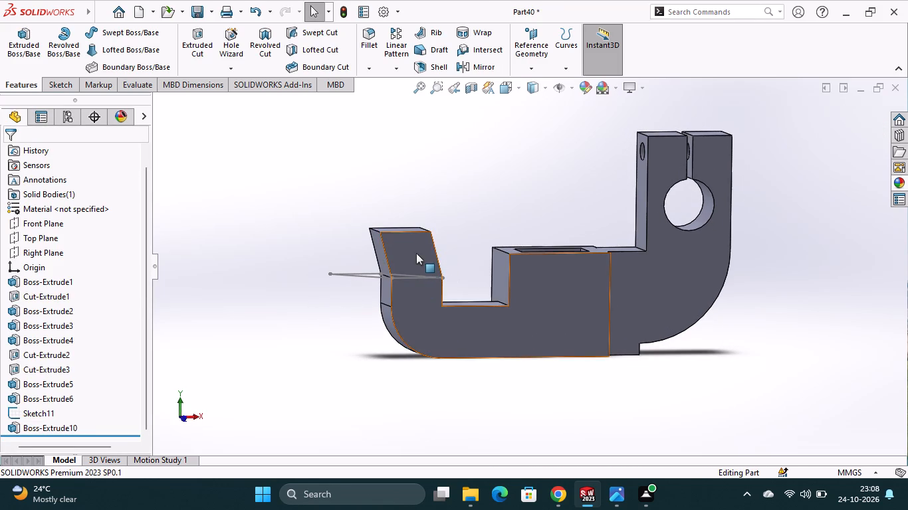
click(414, 251)
click(479, 214)
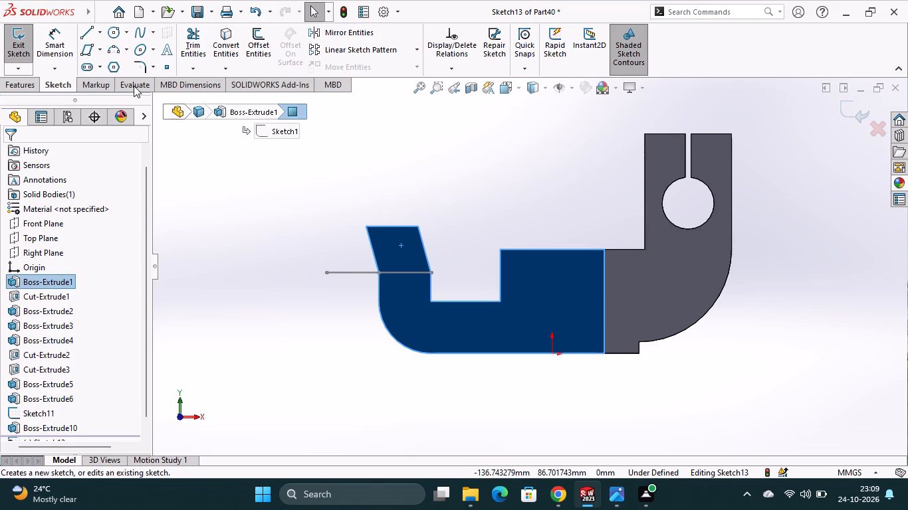
click(101, 33)
click(94, 60)
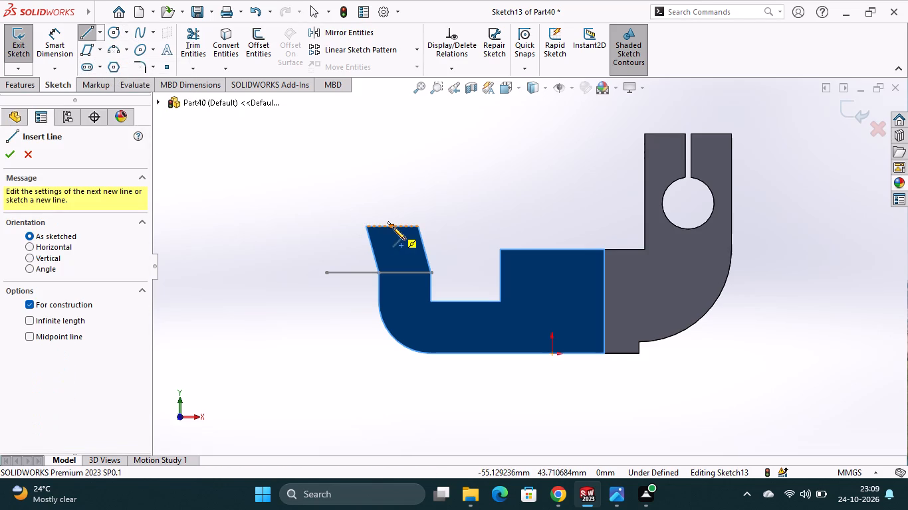
click(393, 227)
click(390, 179)
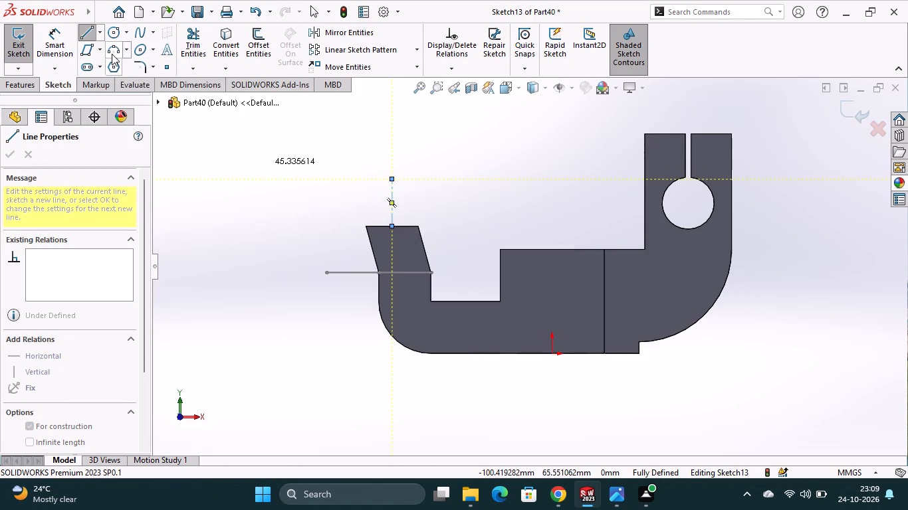
Sketch two concentric circles with radii of about 9.4 mm and 4.4 mm, centred on the centerline about 11 mm above the tip.
click(114, 35)
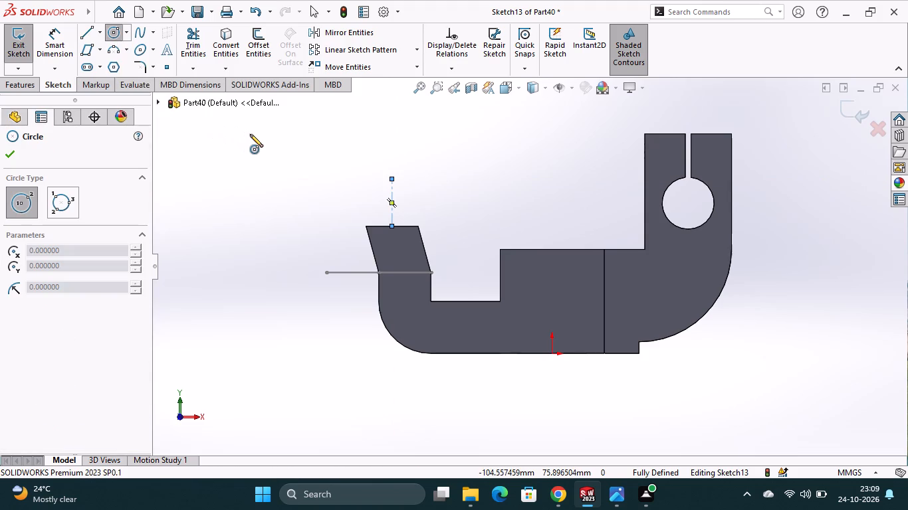
click(391, 194)
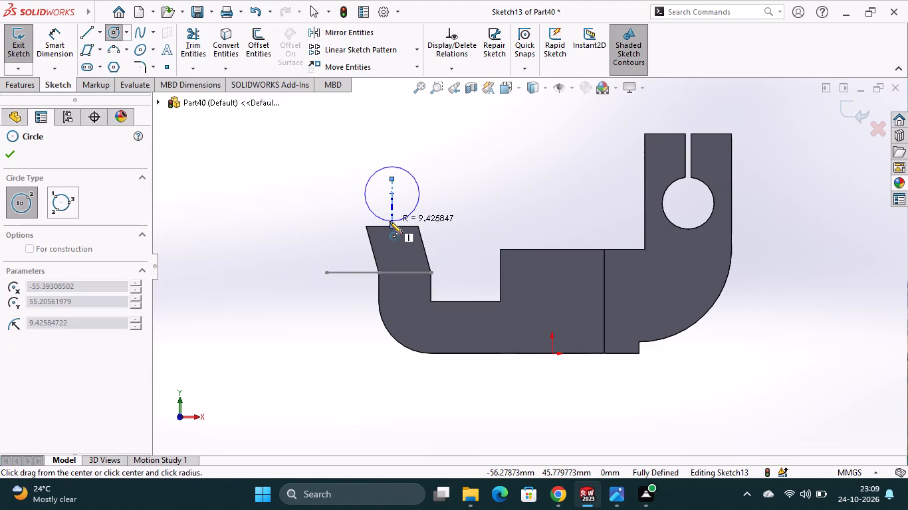
click(390, 221)
click(390, 195)
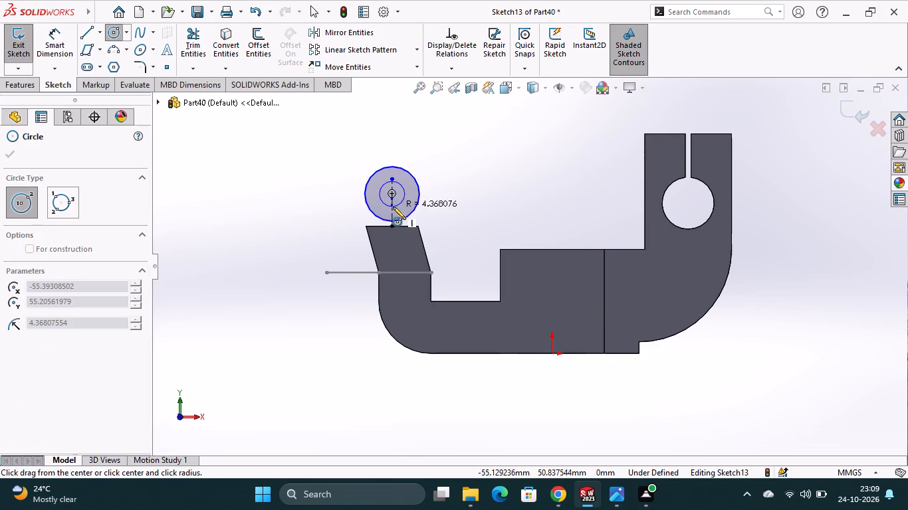
click(393, 207)
Dimension the circles' shared centre 9 mm above the midpoint of the slanted tip's top edge.
click(59, 45)
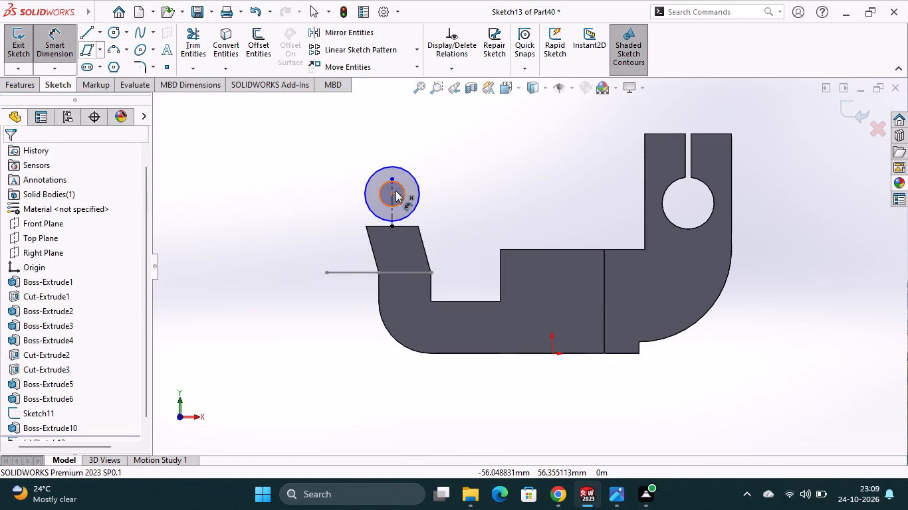
scroll(399, 193, down, 5)
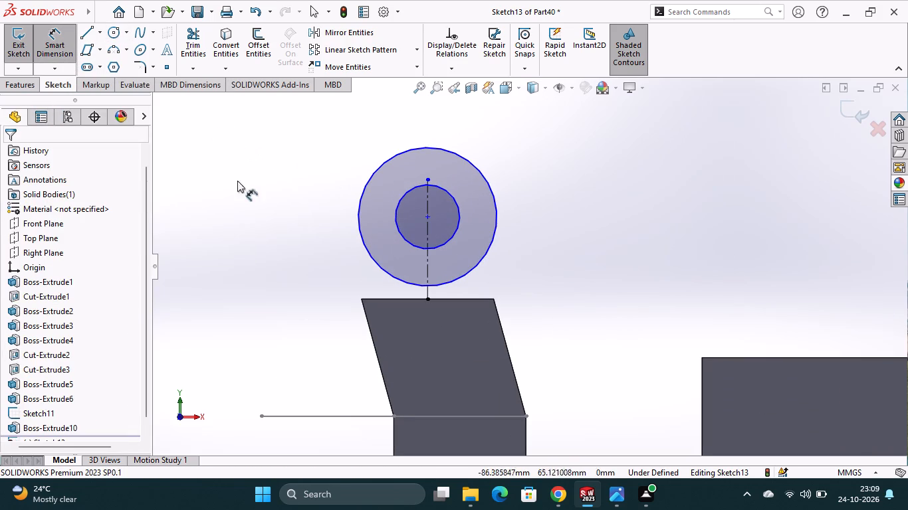
click(425, 299)
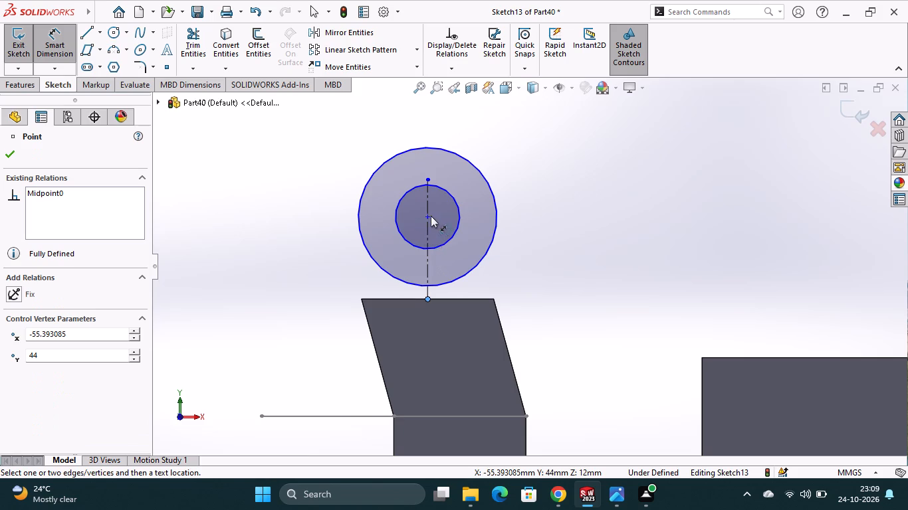
click(427, 216)
click(523, 232)
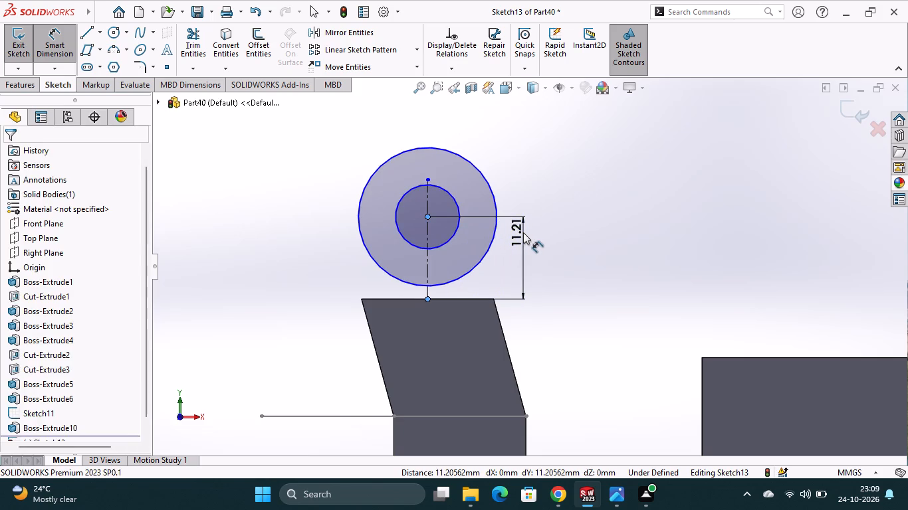
key(9)
key(Return)
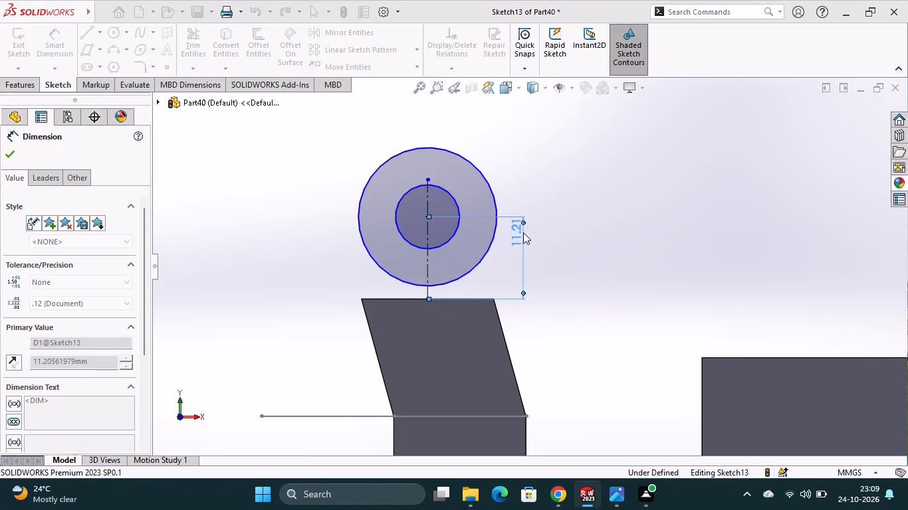
Dimension the outer circle's diameter to 18 mm and the inner circle's diameter to 9 mm.
click(476, 181)
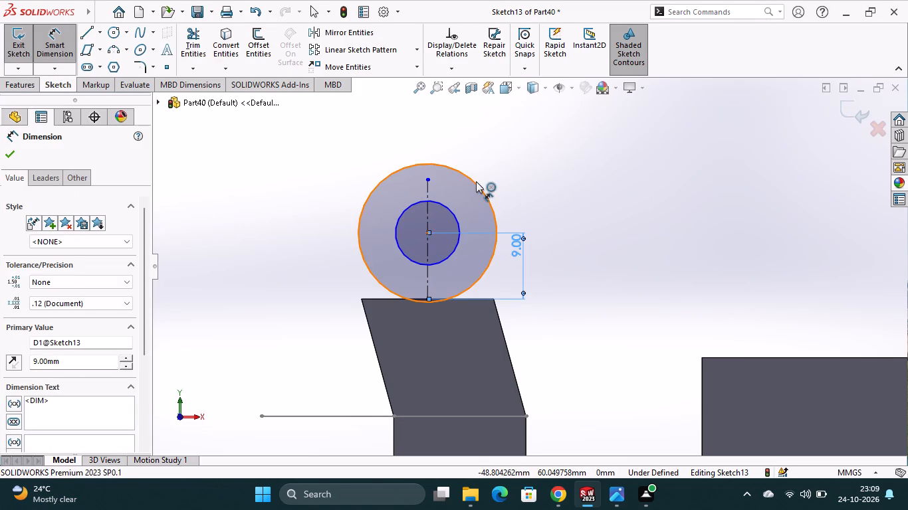
click(471, 145)
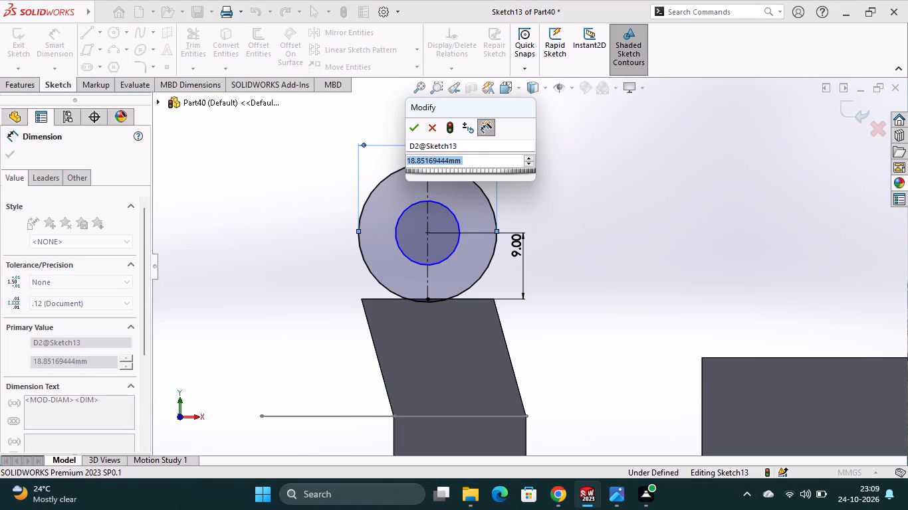
key(1)
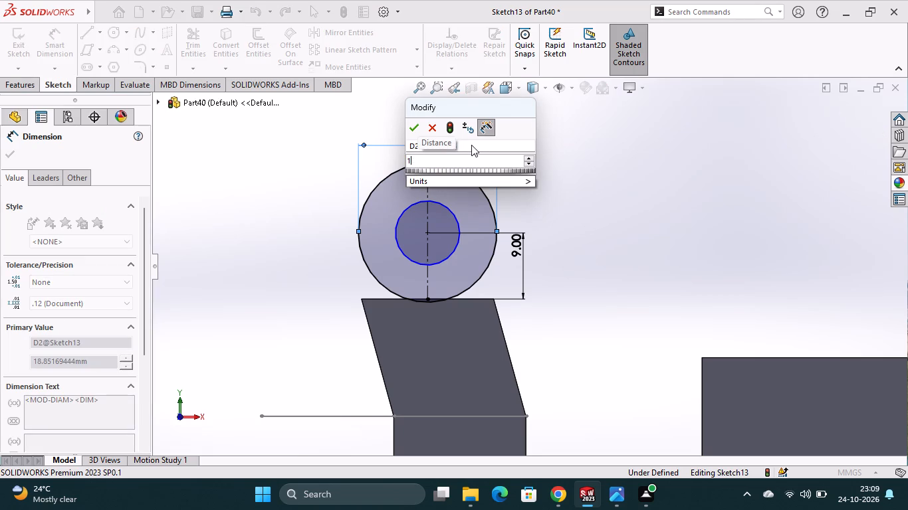
key(8)
key(Return)
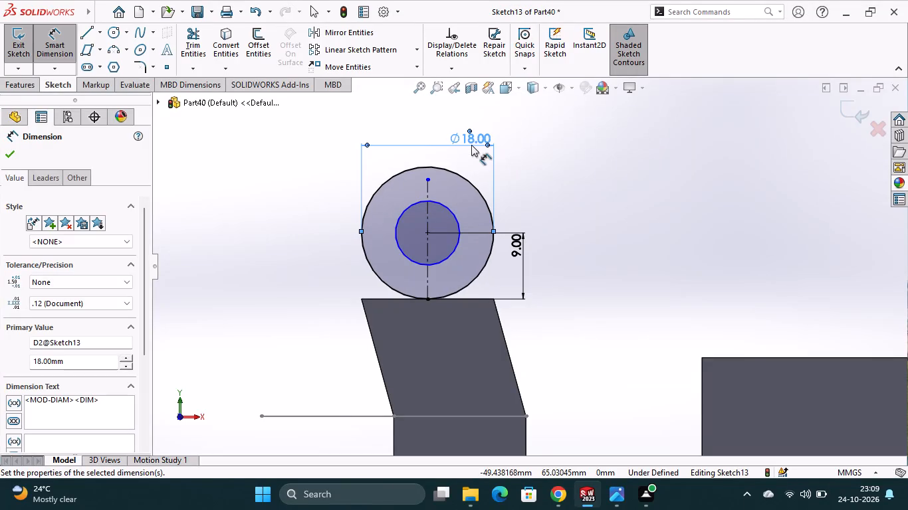
click(447, 205)
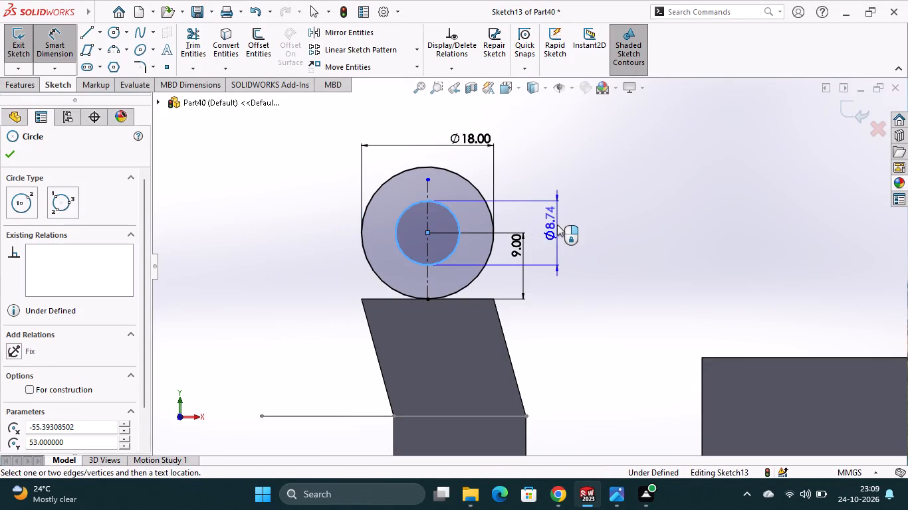
click(556, 226)
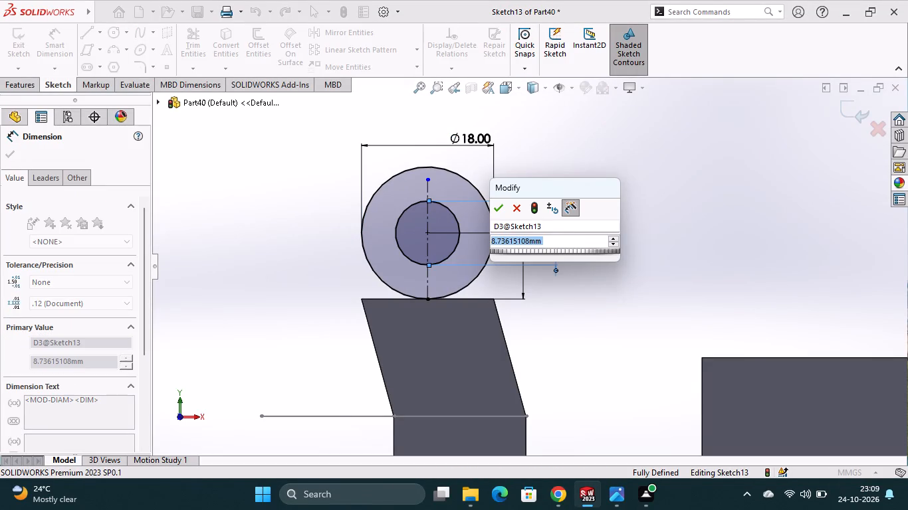
key(9)
key(Return)
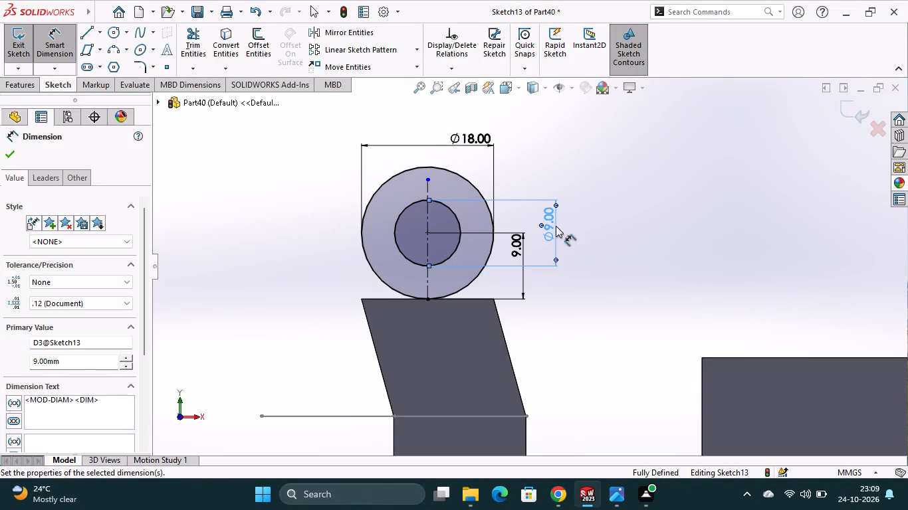
Draw 9 mm vertical lines from both ends of the tip's top edge to the outer circle, joined by a horizontal line through its centre.
click(88, 35)
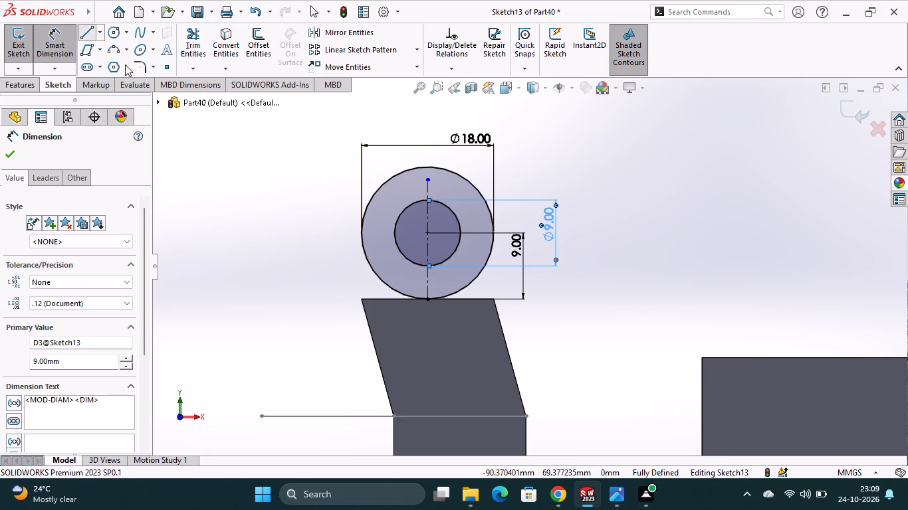
click(362, 297)
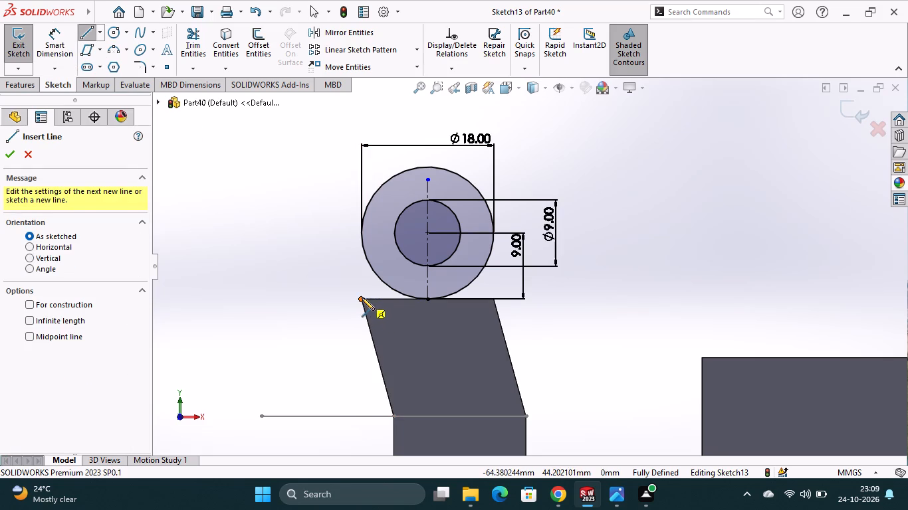
click(360, 232)
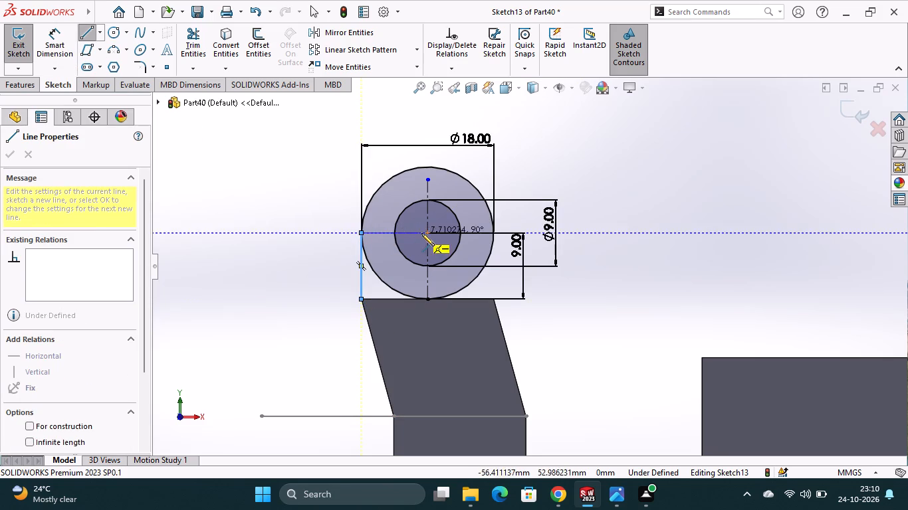
click(494, 234)
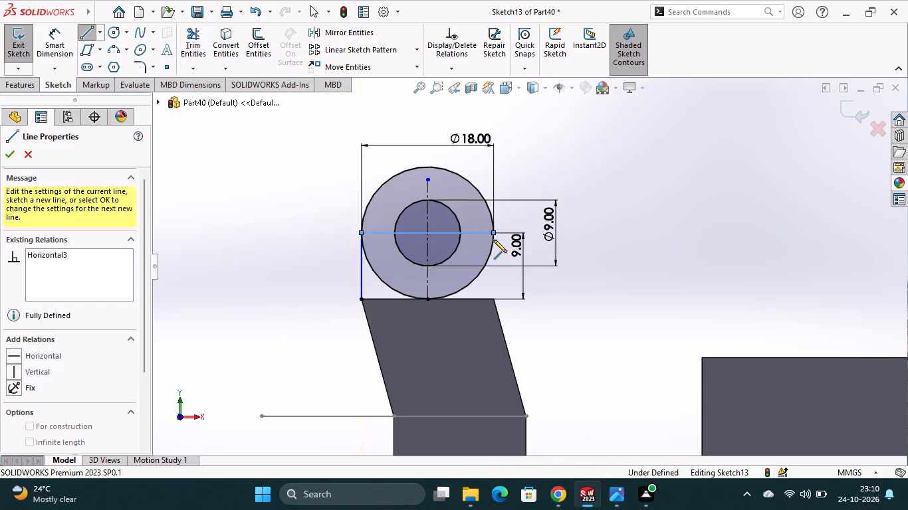
click(492, 297)
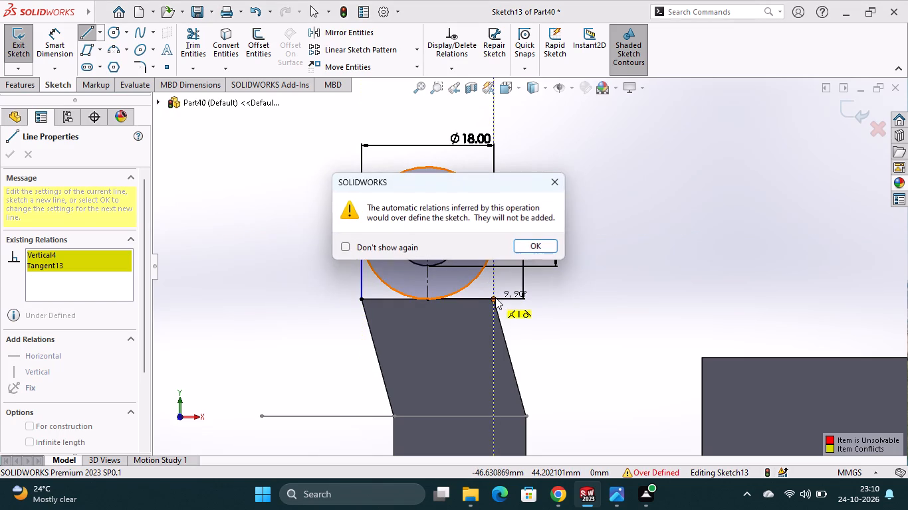
click(524, 244)
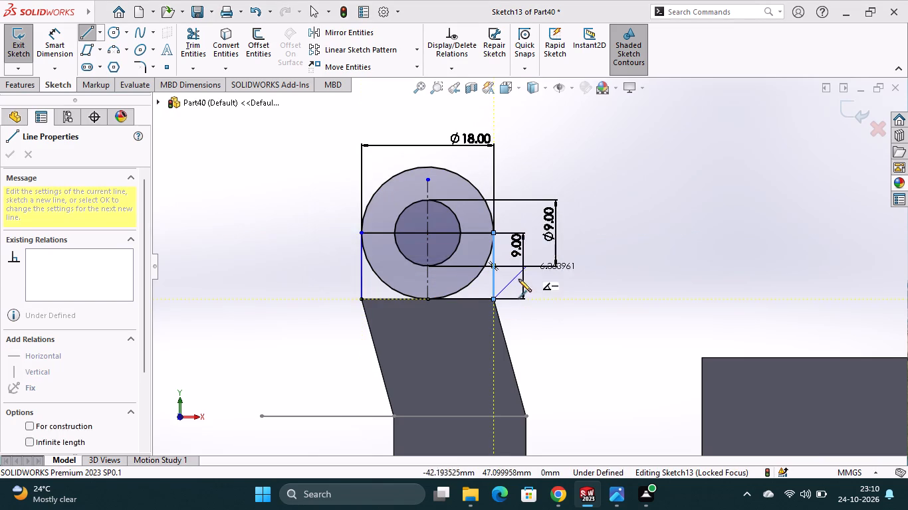
key(Escape)
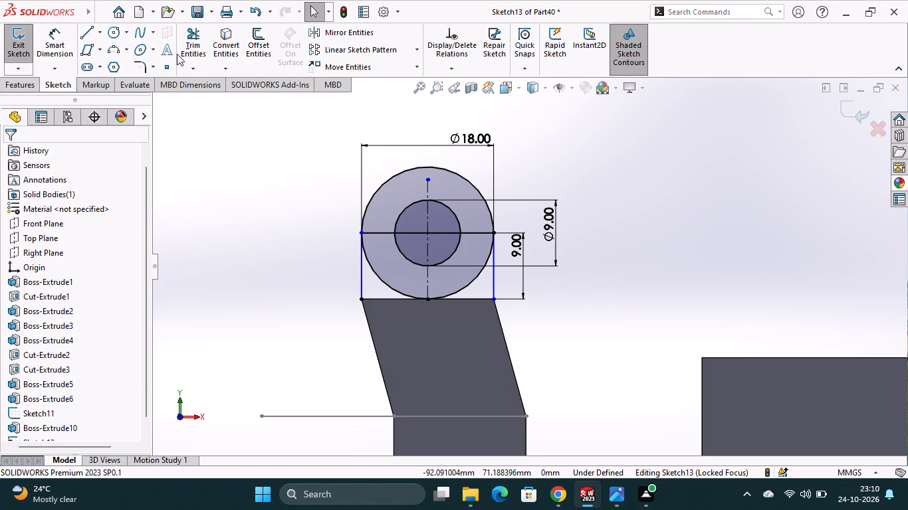
Trim away the lower half of the outer circle and the whole horizontal line across the centre.
click(196, 45)
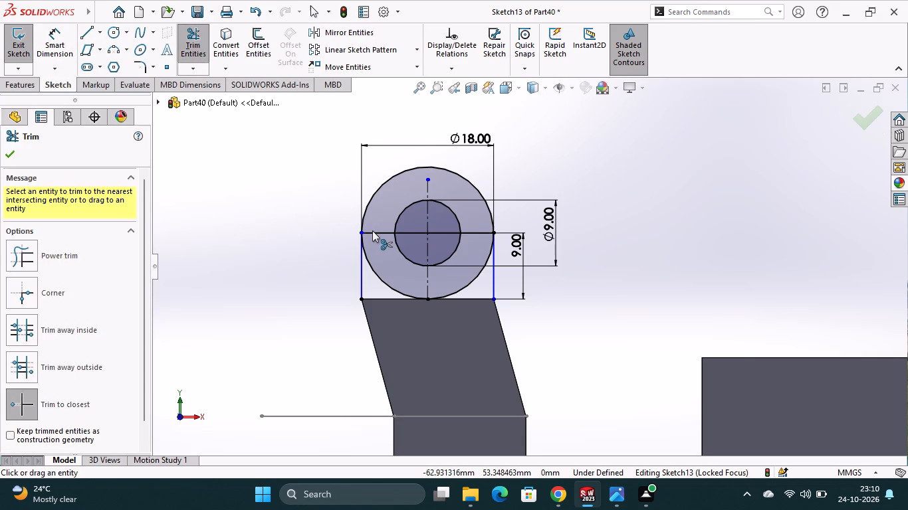
click(384, 282)
click(457, 287)
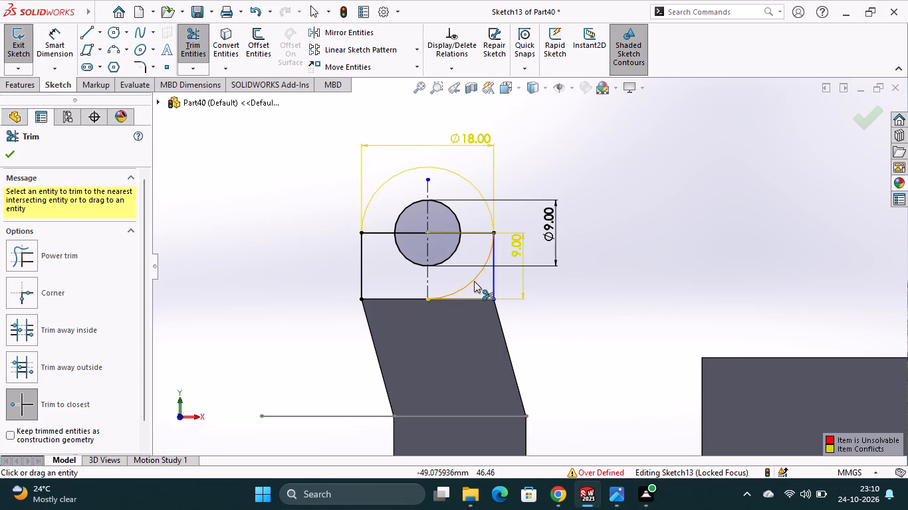
click(474, 281)
click(467, 230)
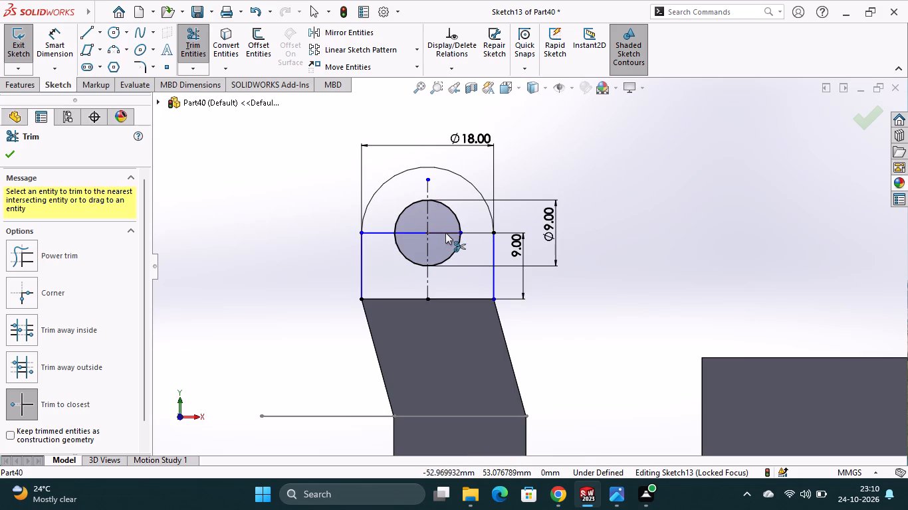
click(445, 232)
click(405, 232)
click(372, 232)
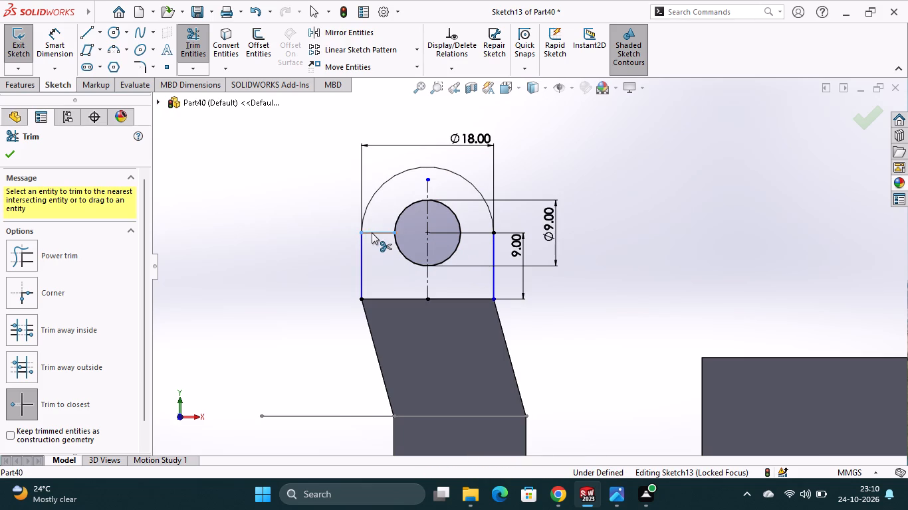
click(473, 231)
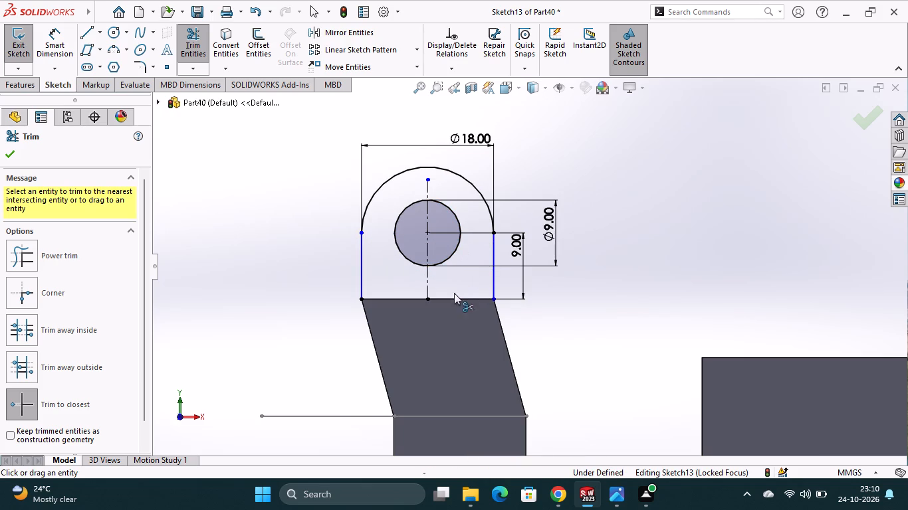
Close the rounded profile with a horizontal line along the slanted tip's top edge.
click(83, 33)
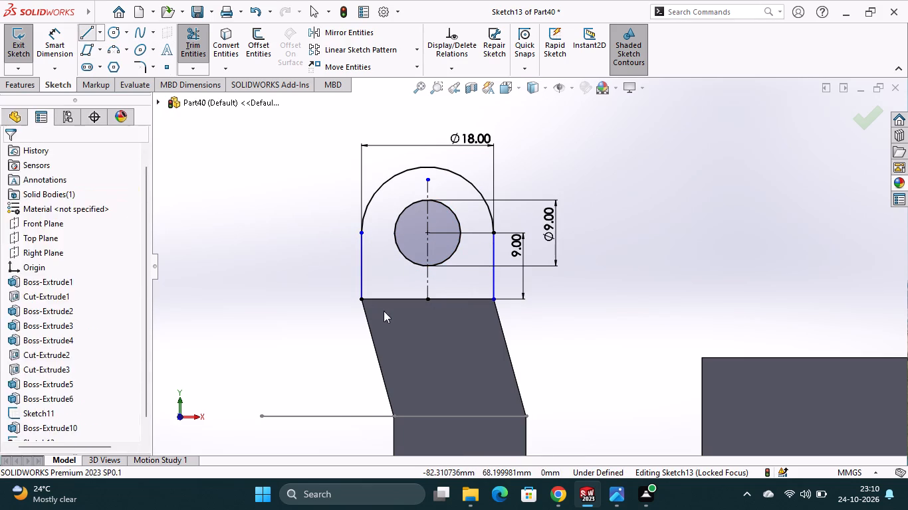
click(358, 297)
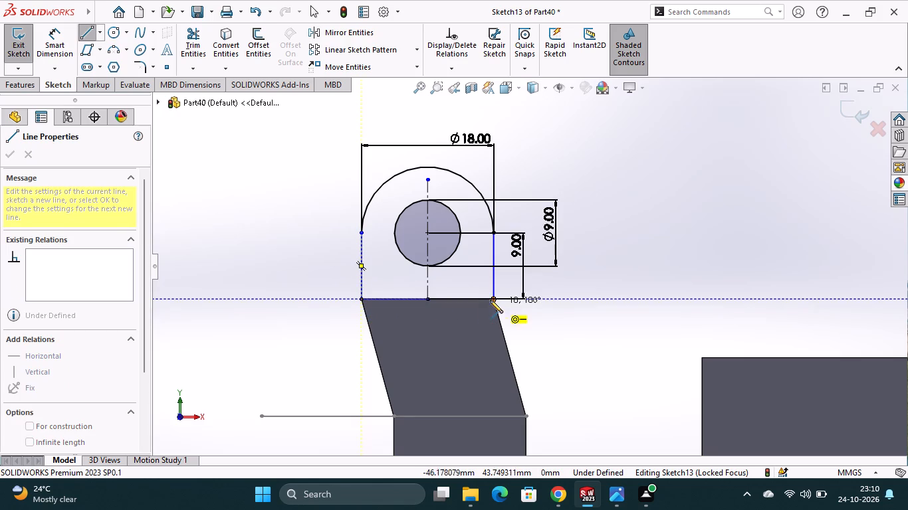
click(493, 298)
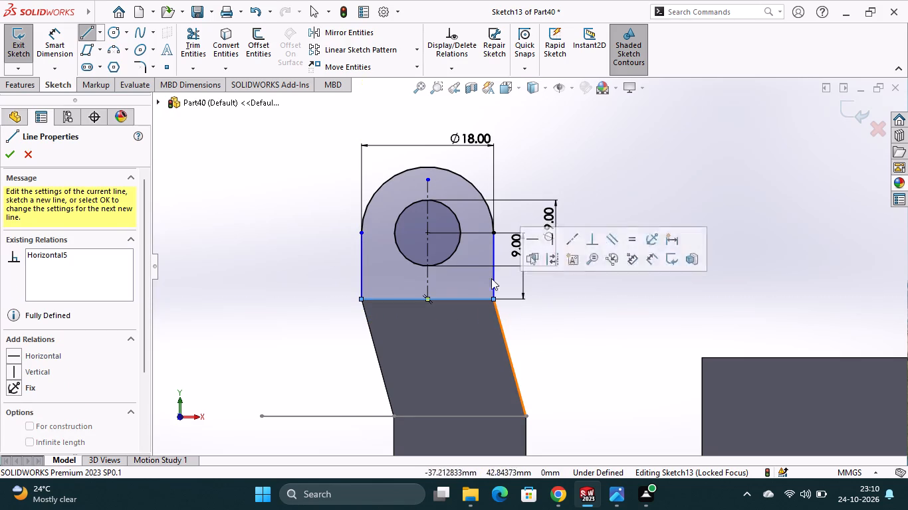
click(11, 157)
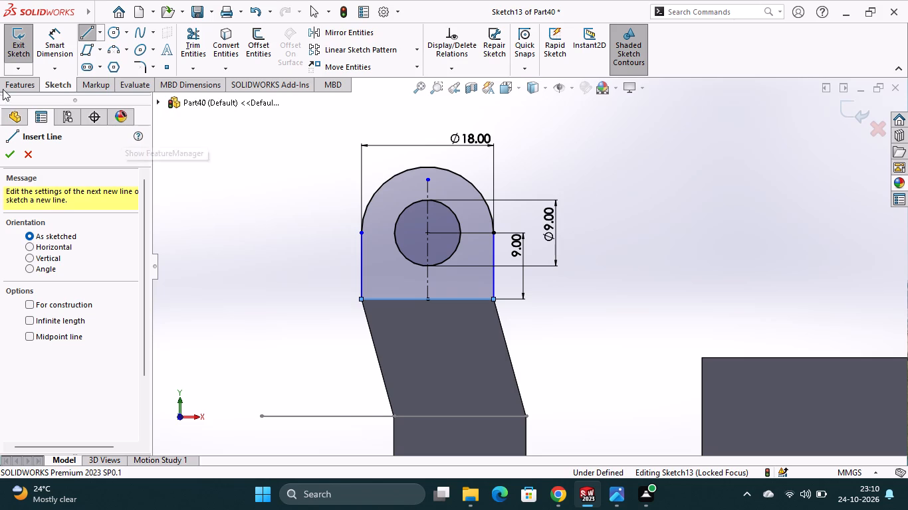
Extrude the rounded profile with its hole 15 mm in the reversed direction, merged with the body.
click(25, 84)
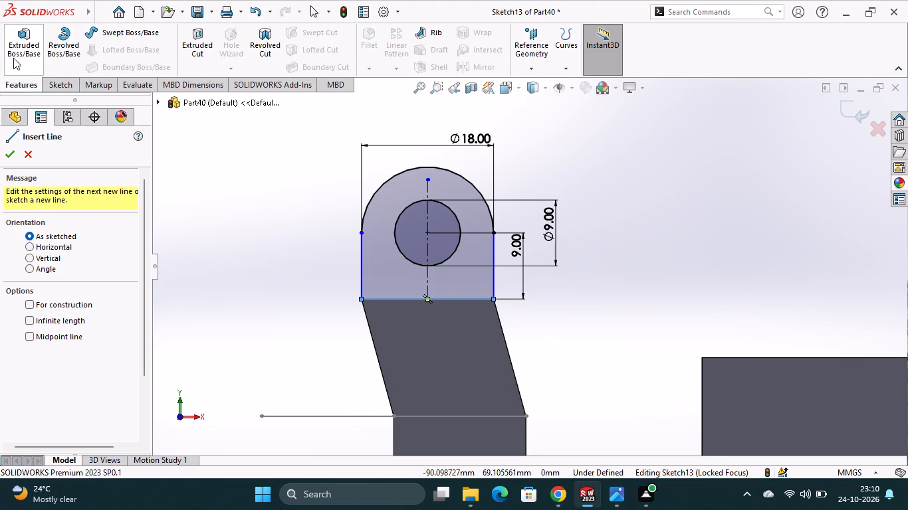
click(27, 59)
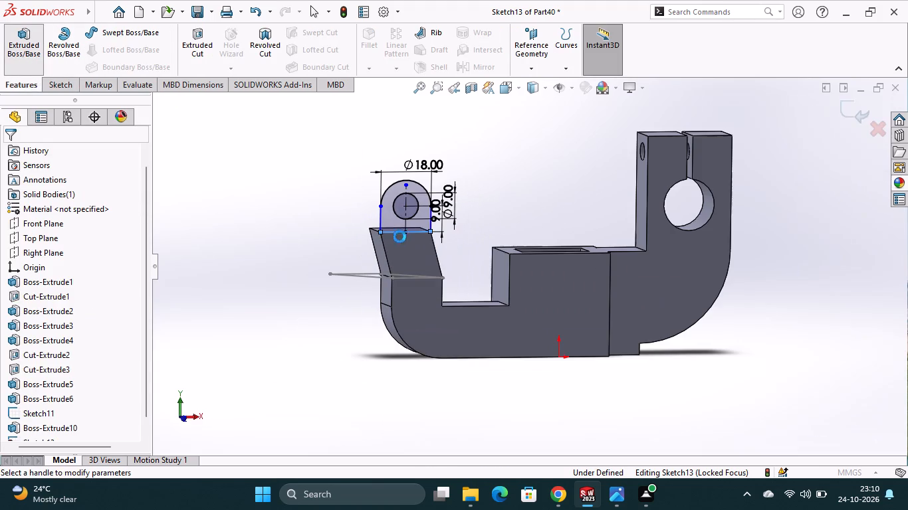
click(11, 232)
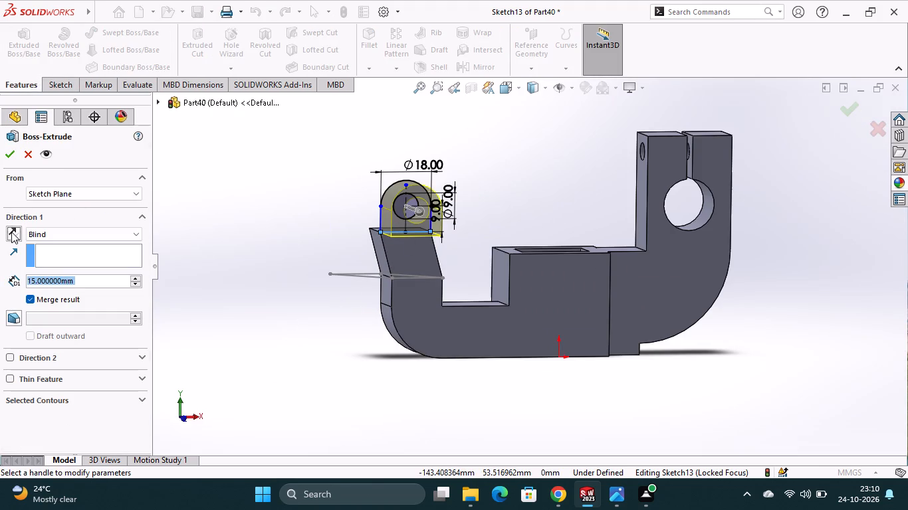
click(14, 155)
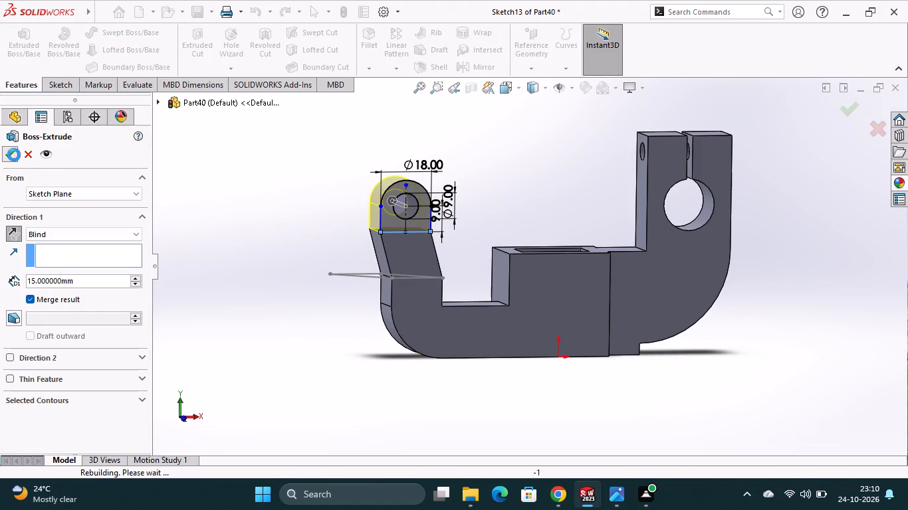
click(342, 351)
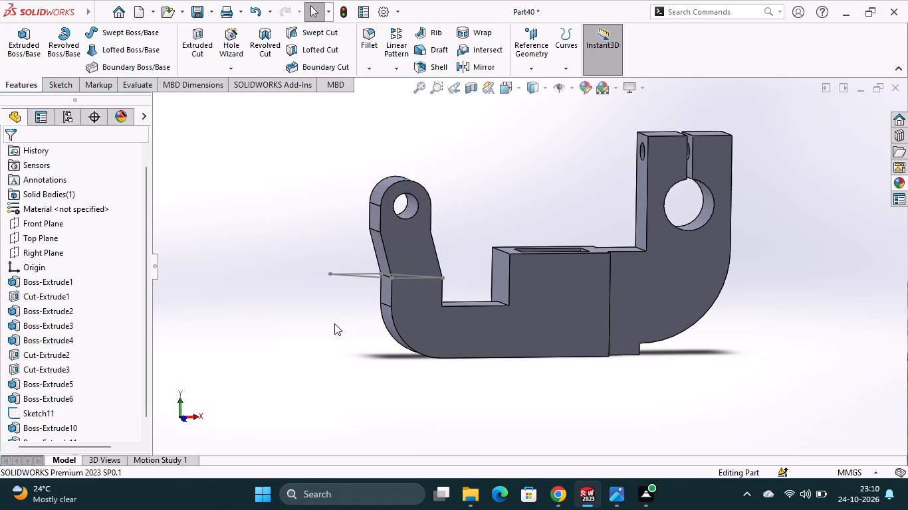
Delete the leftover Sketch11 at the base of the slanted tip.
right_click(33, 415)
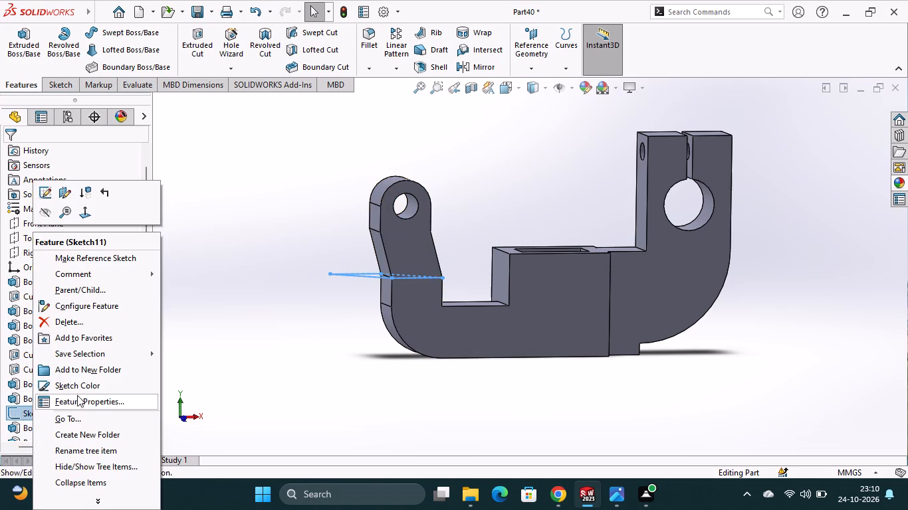
click(105, 323)
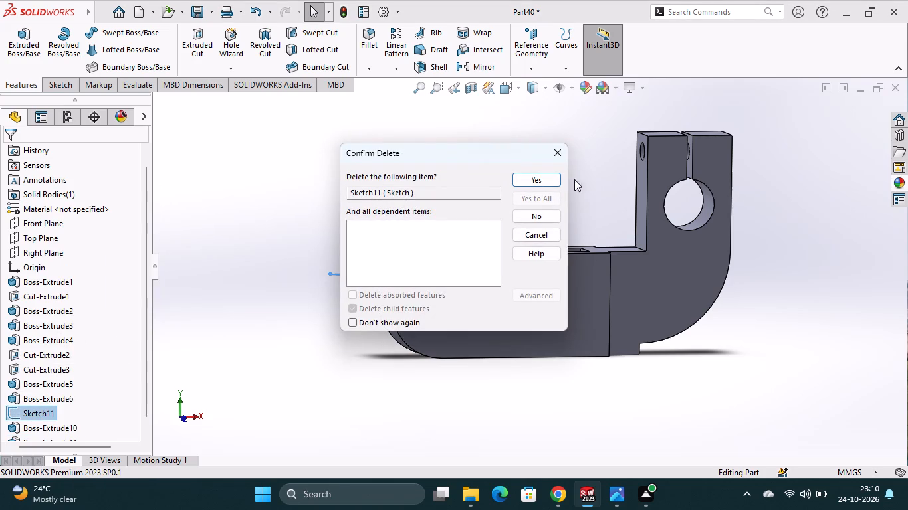
click(546, 180)
Set the finished part to the standard isometric orientation.
scroll(328, 322, up, 2)
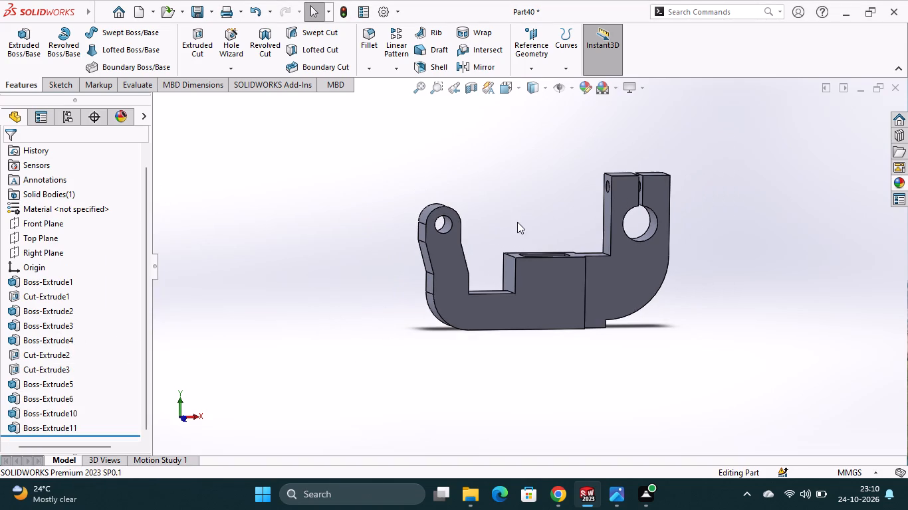
click(545, 88)
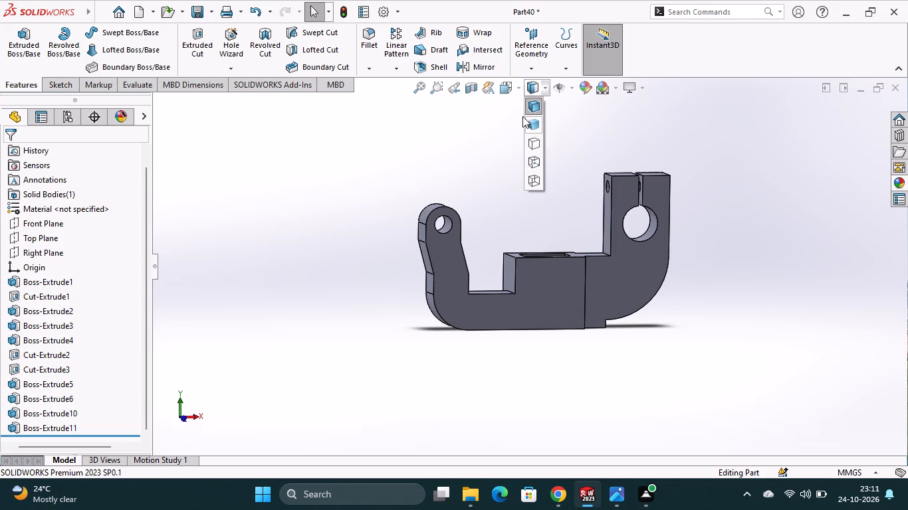
click(578, 126)
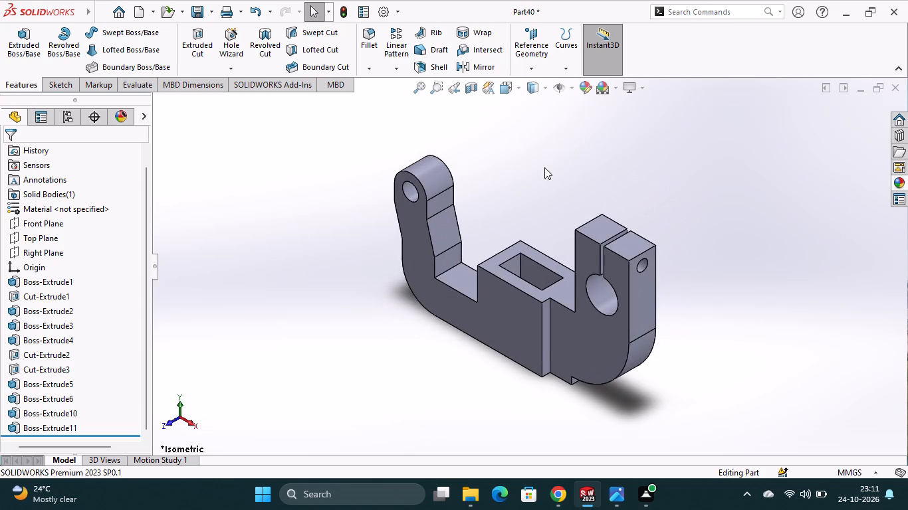
click(532, 177)
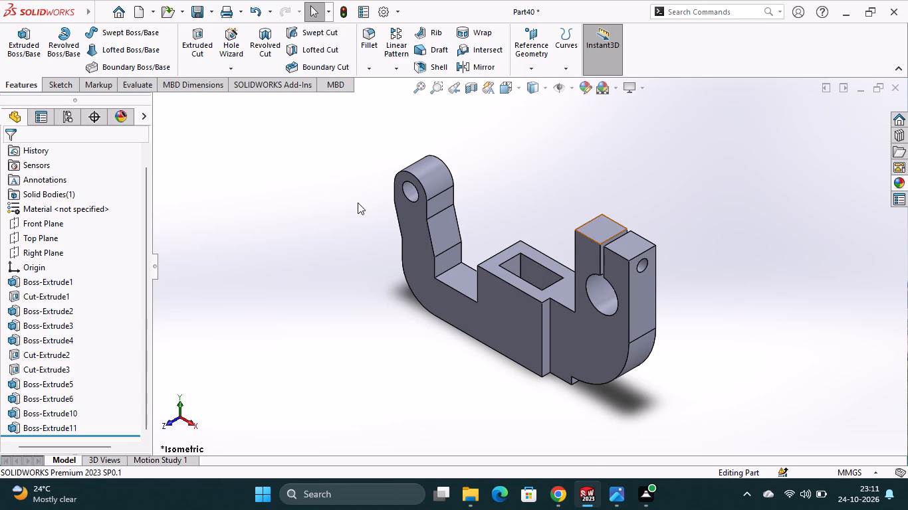
Save the part in the SW Part 2 folder under the file name Part94.
key(ctrl+s)
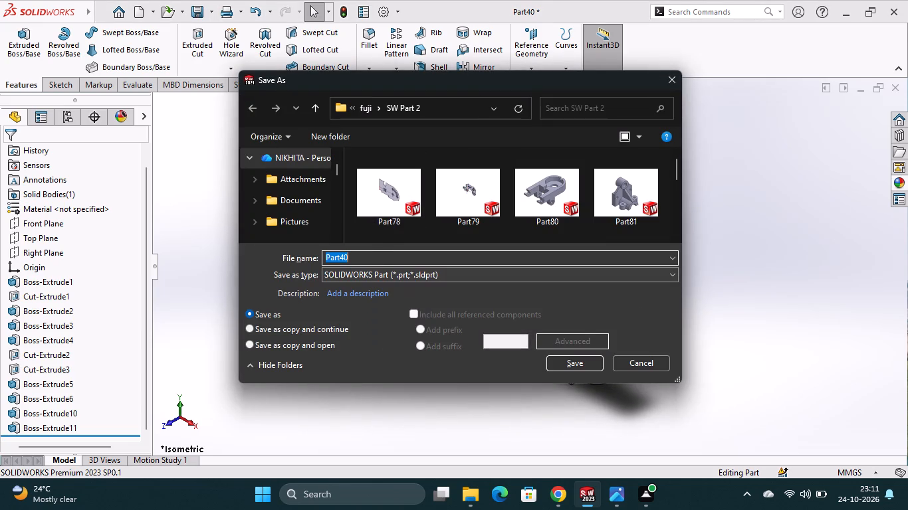
click(380, 252)
click(371, 256)
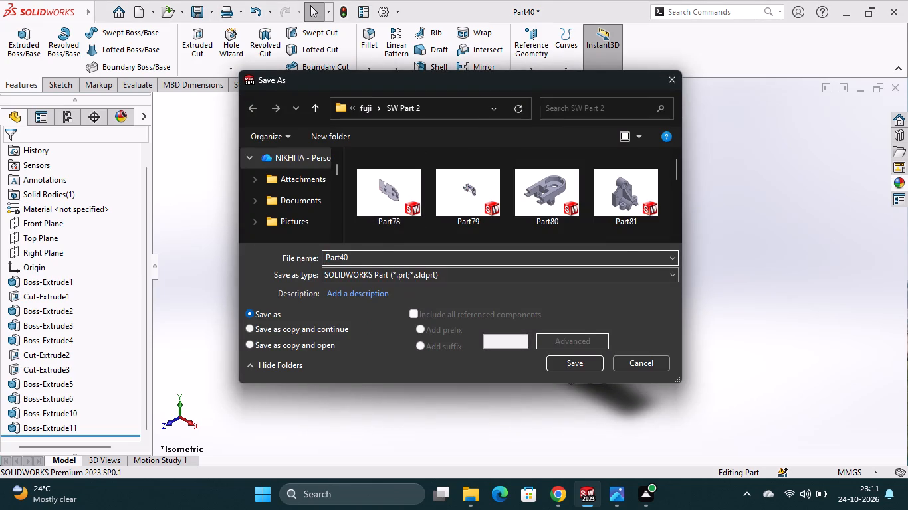
key(BackSpace)
key(BackSpace)
key(9)
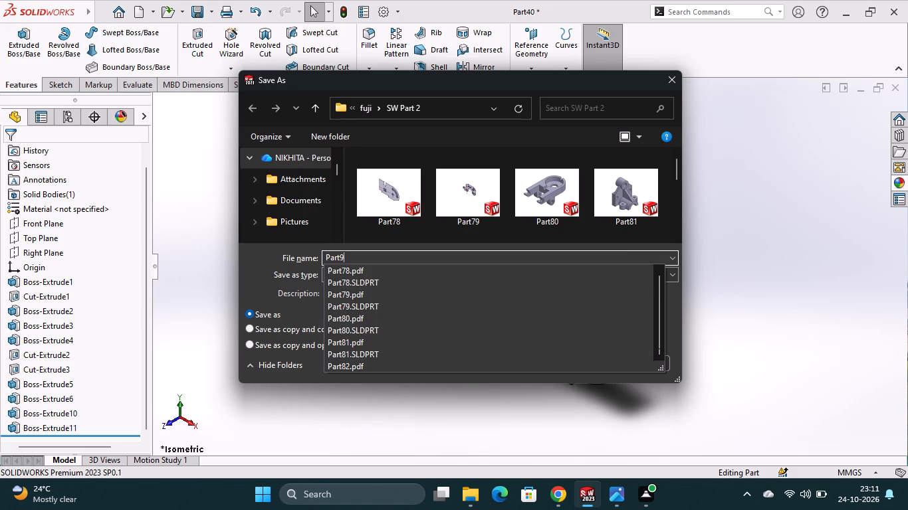
key(4)
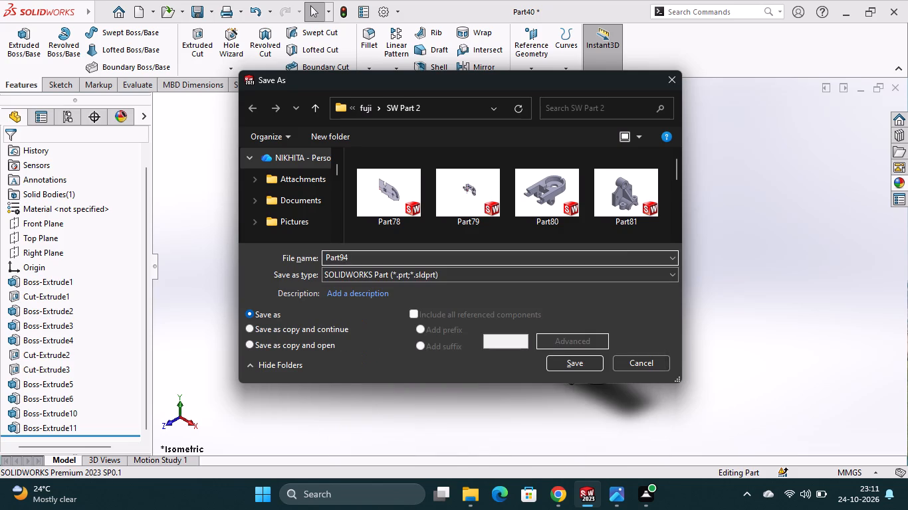
key(Return)
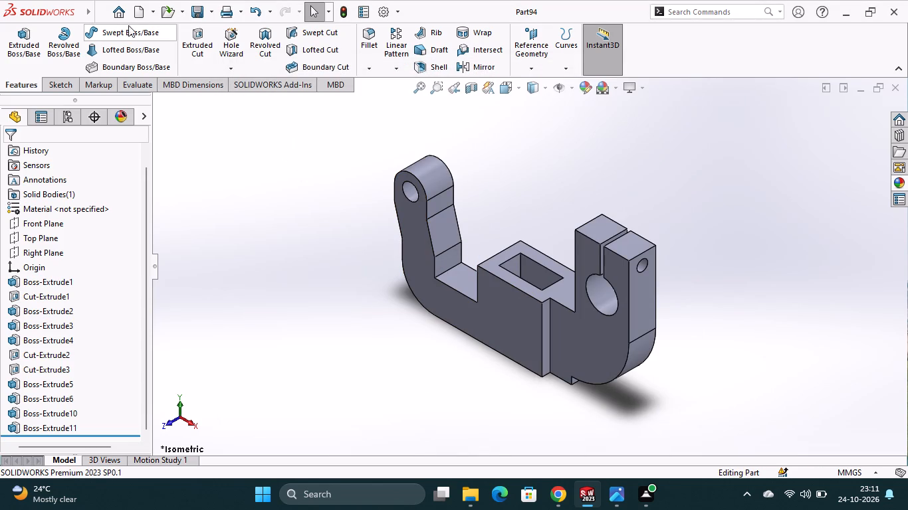
Save a PDF copy of the part as Part94 in the same folder, using Adobe Portable Document Format.
click(207, 17)
click(233, 48)
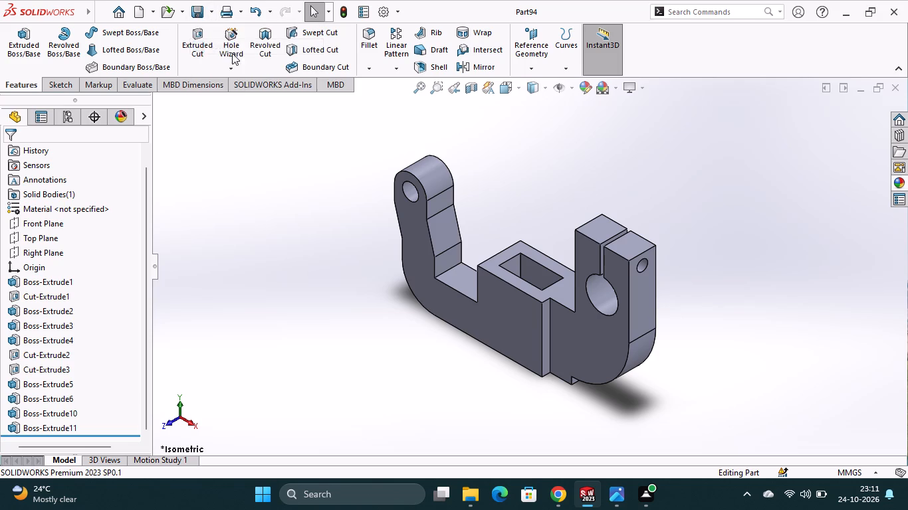
click(481, 274)
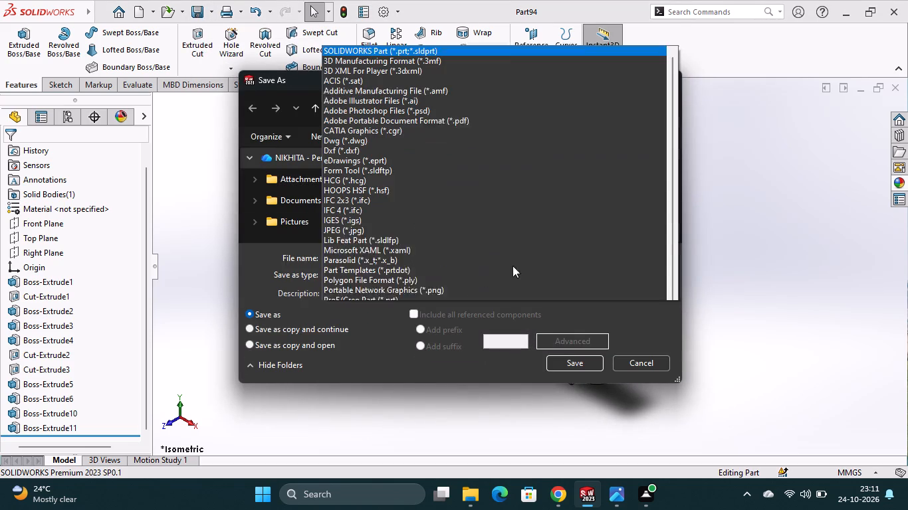
click(508, 75)
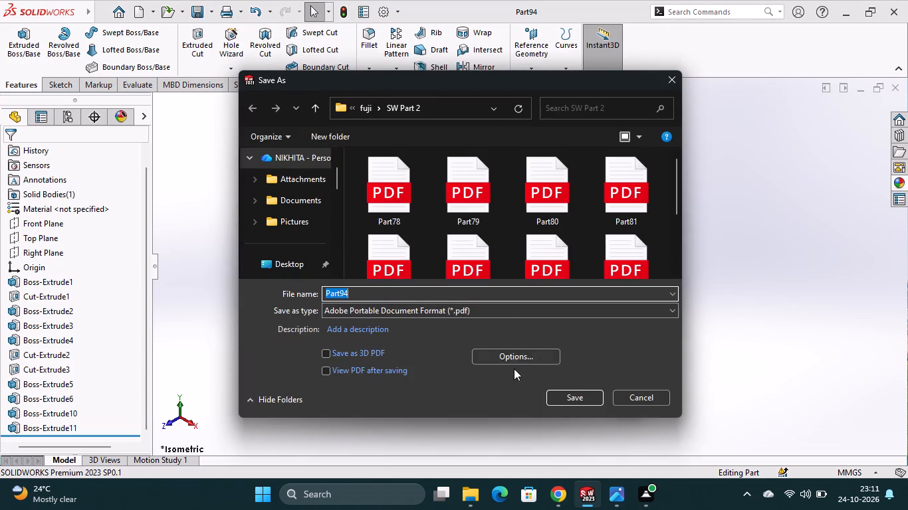
click(559, 393)
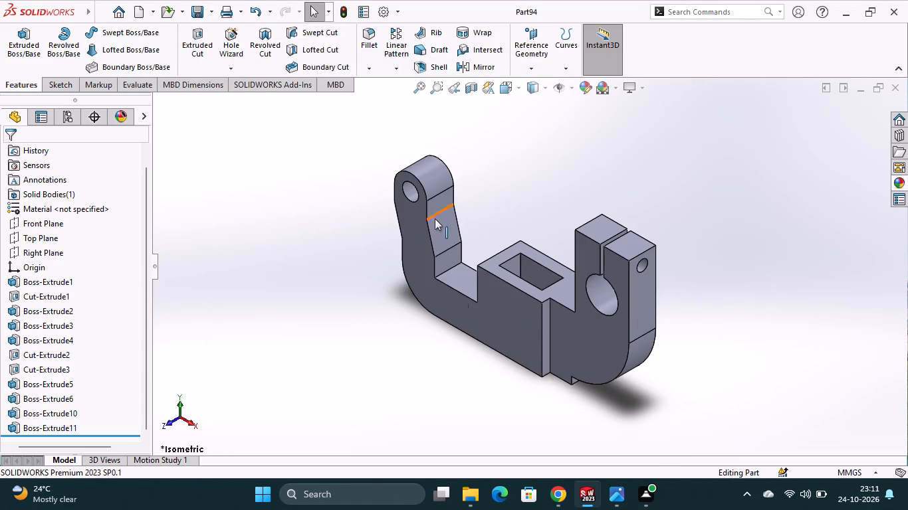